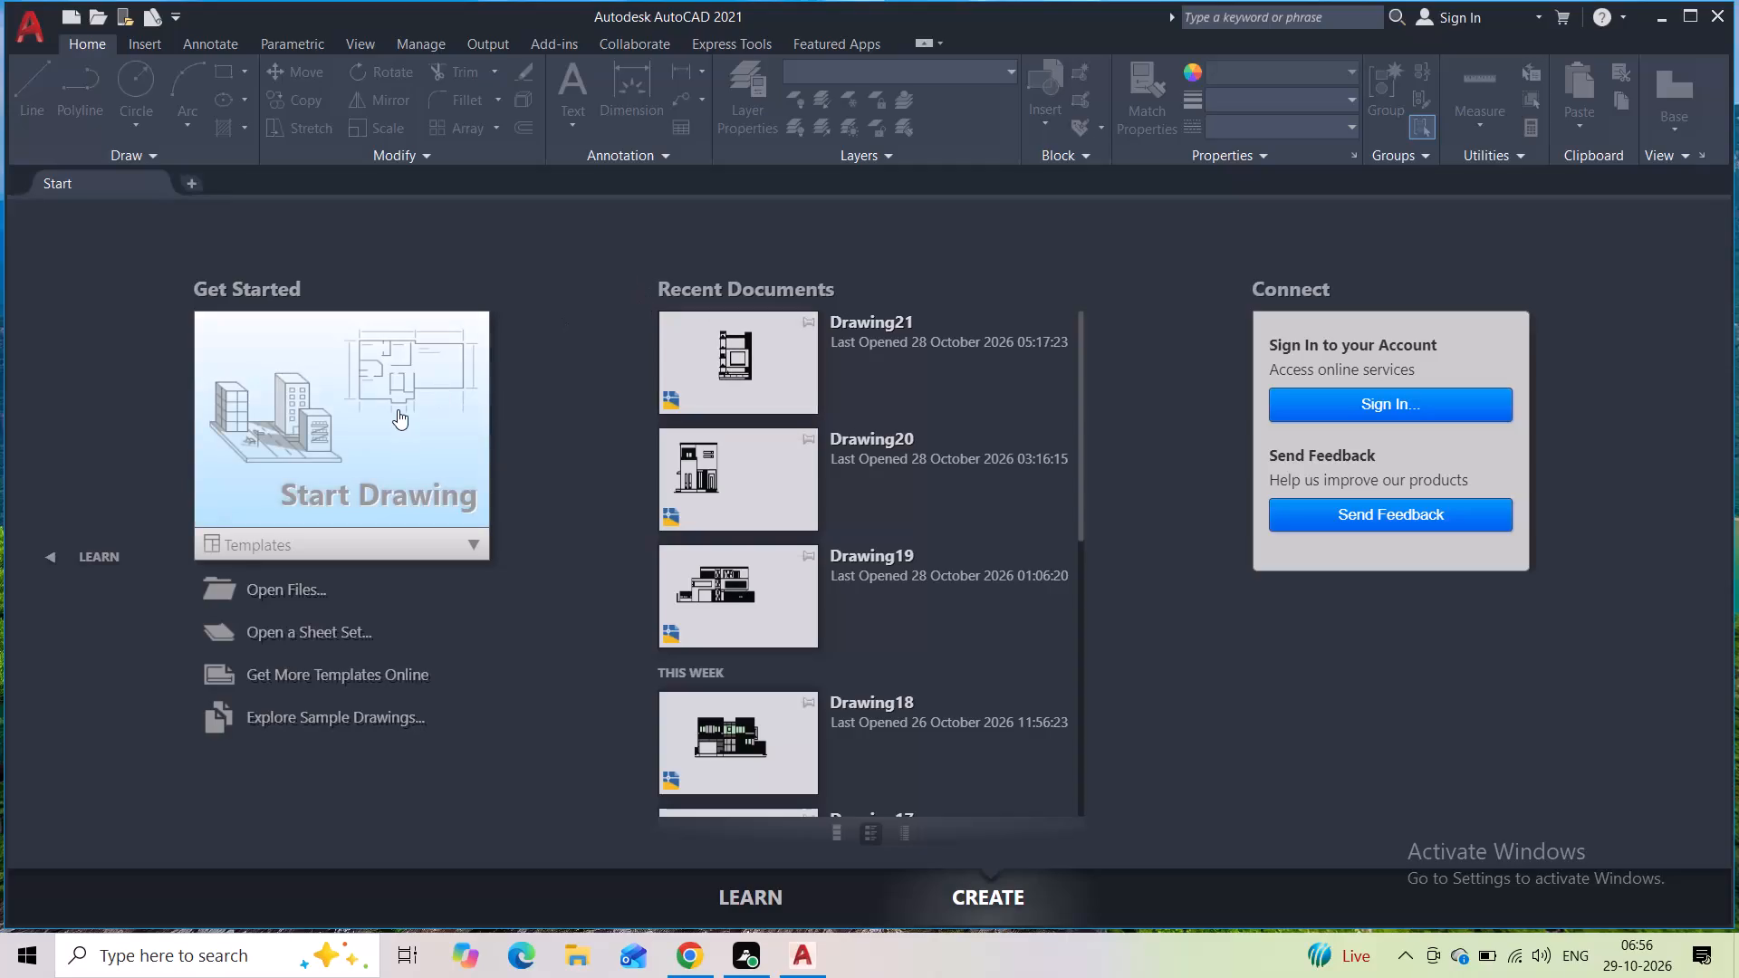
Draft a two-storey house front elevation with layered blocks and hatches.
Start a new blank drawing.
left_click(398, 409)
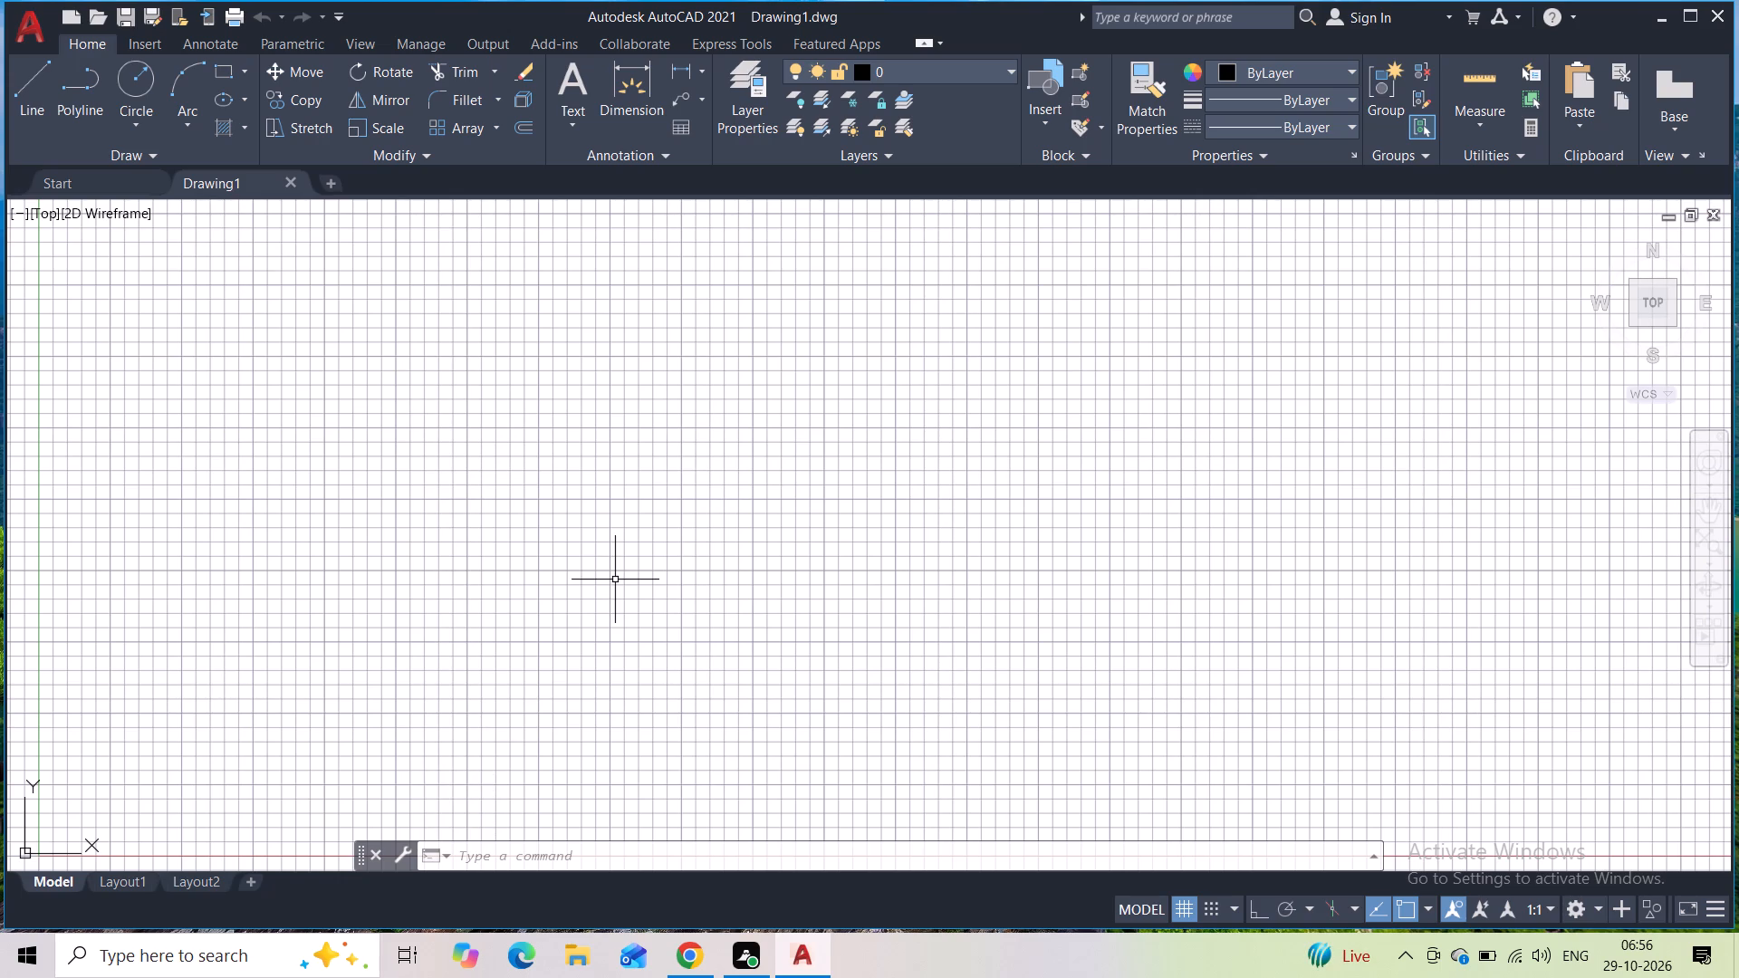
Turn on command log recording with LOGFILEON.
type("lo")
key("g")
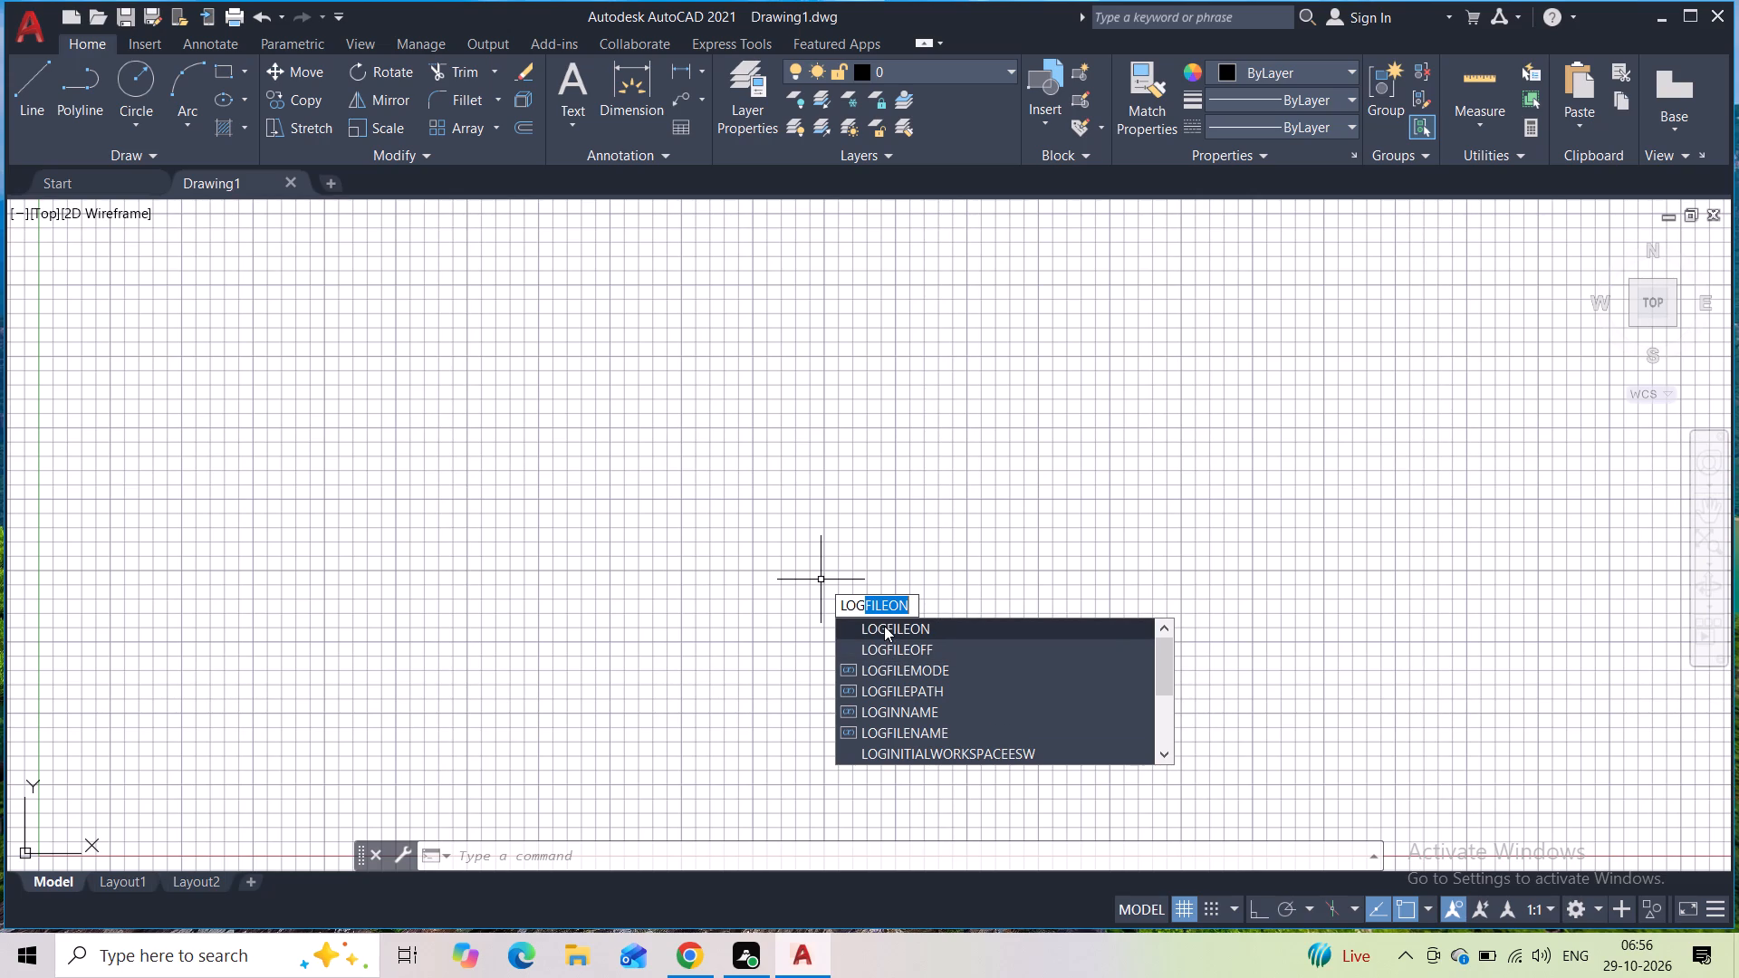
left_click(884, 626)
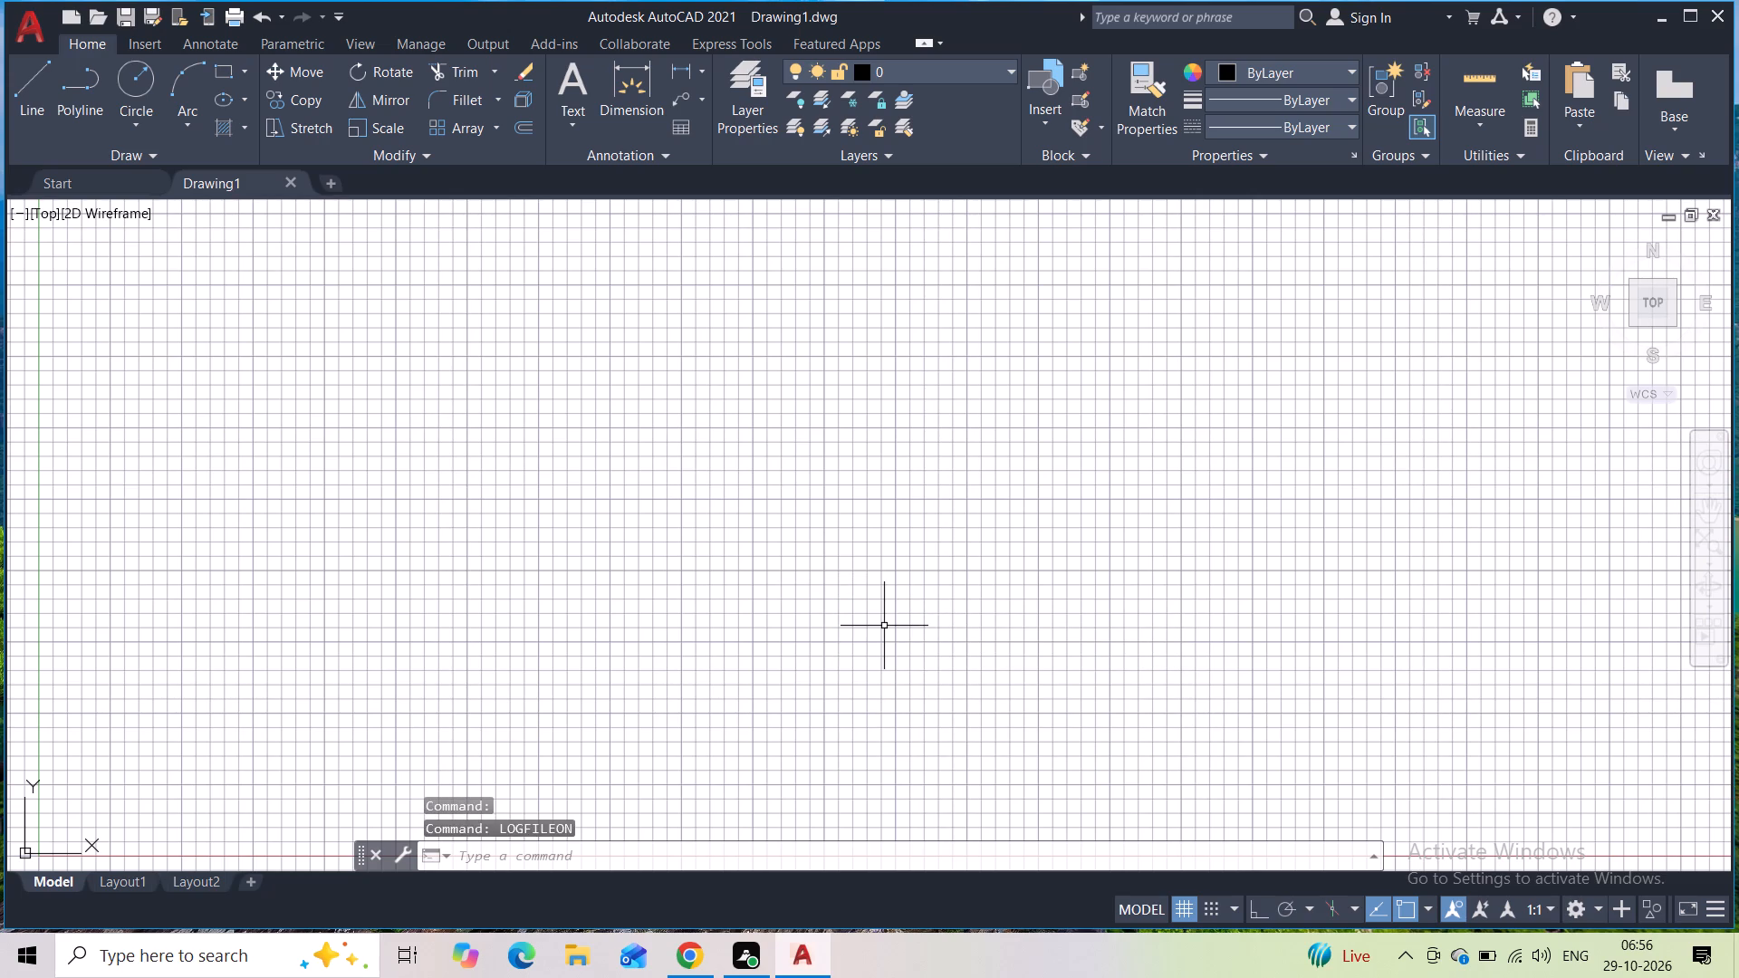
Set the model space limits with lower left corner 0,0 and upper right corner 297,210.
type("li")
left_click(927, 711)
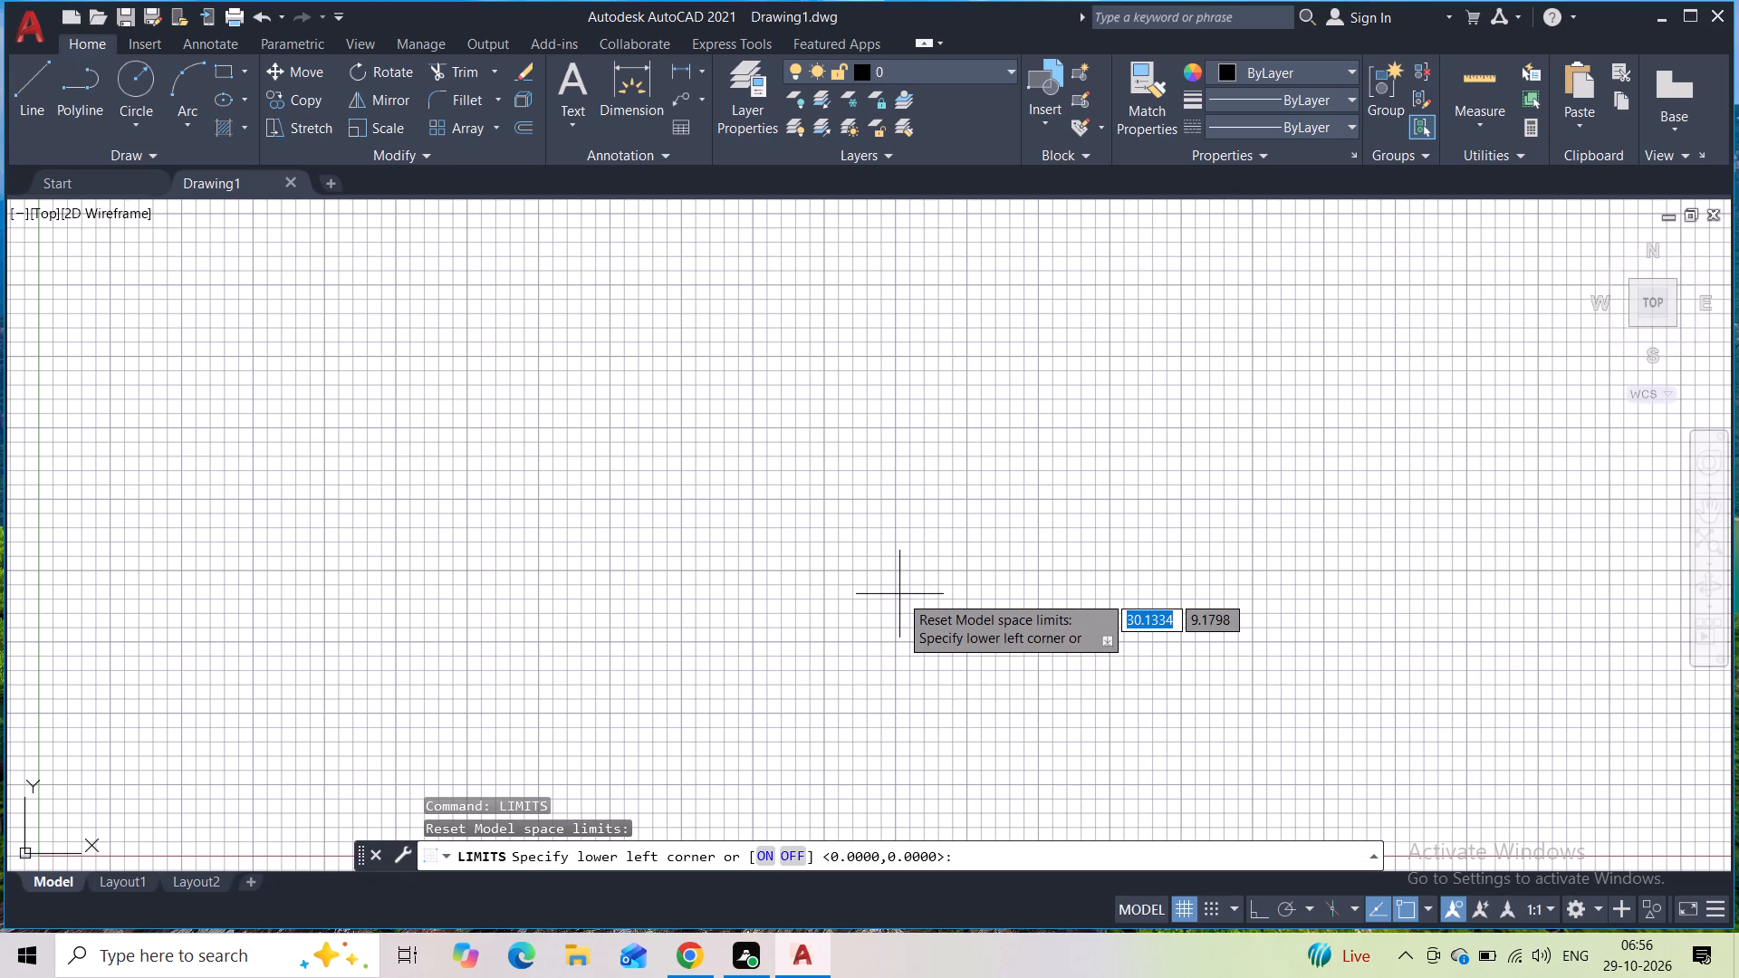
key("0")
key("comma")
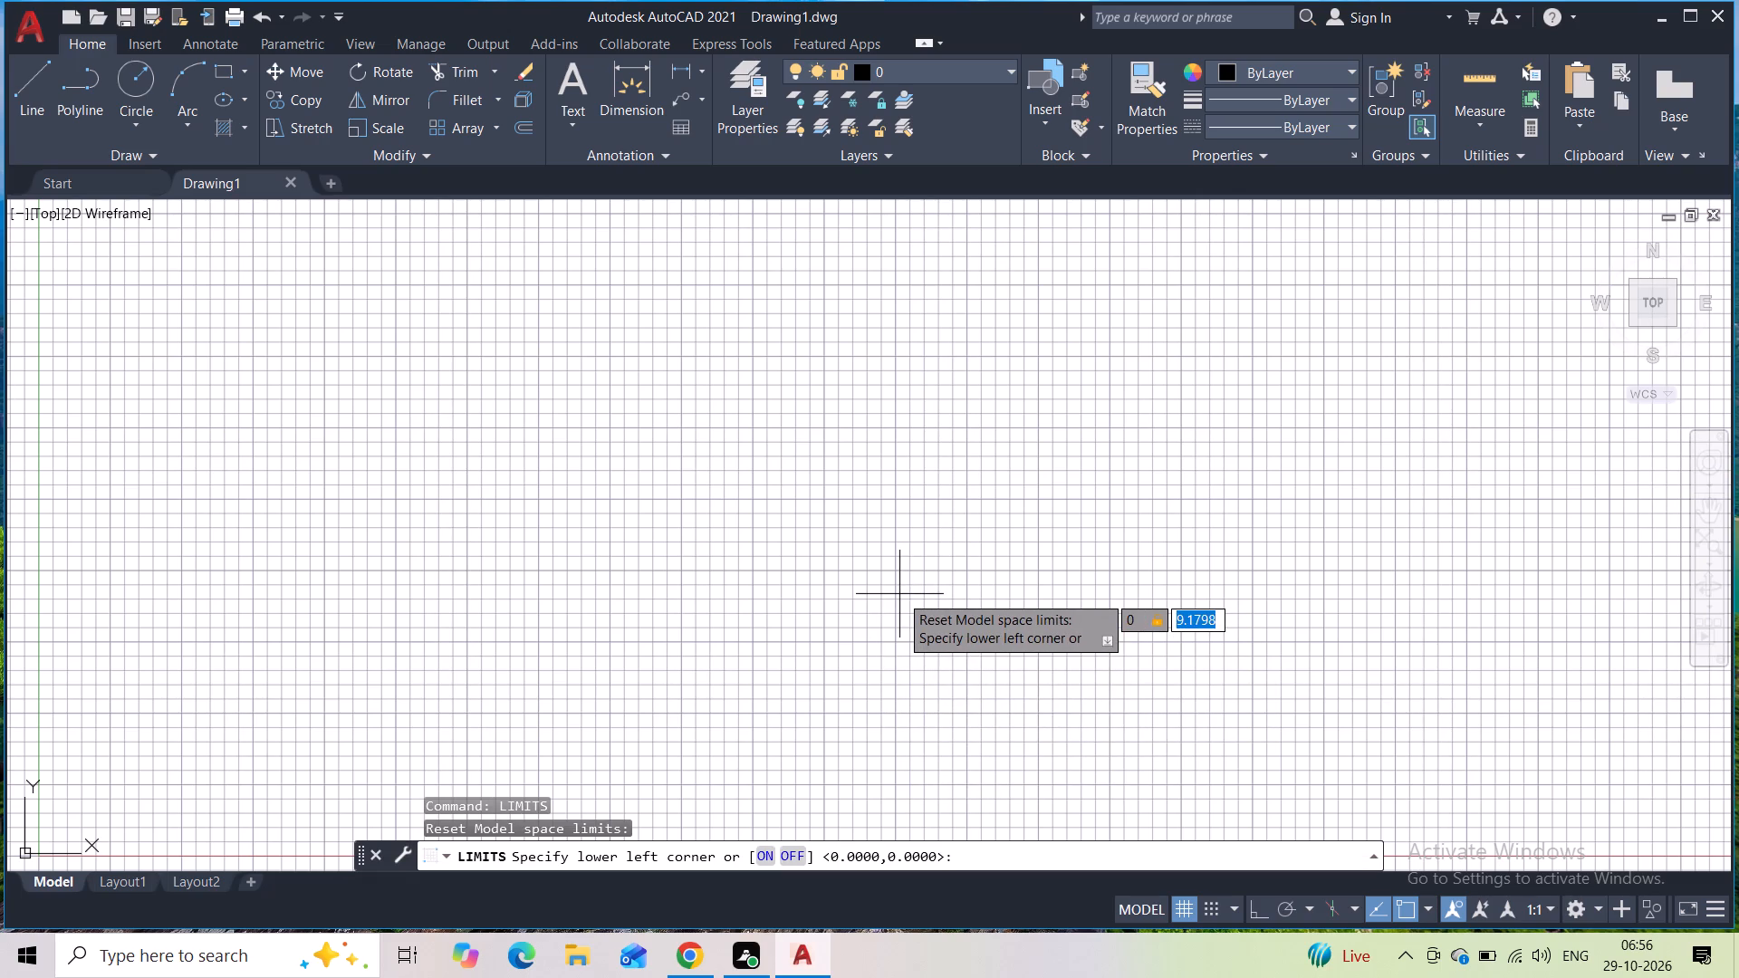
key("0")
key("Return")
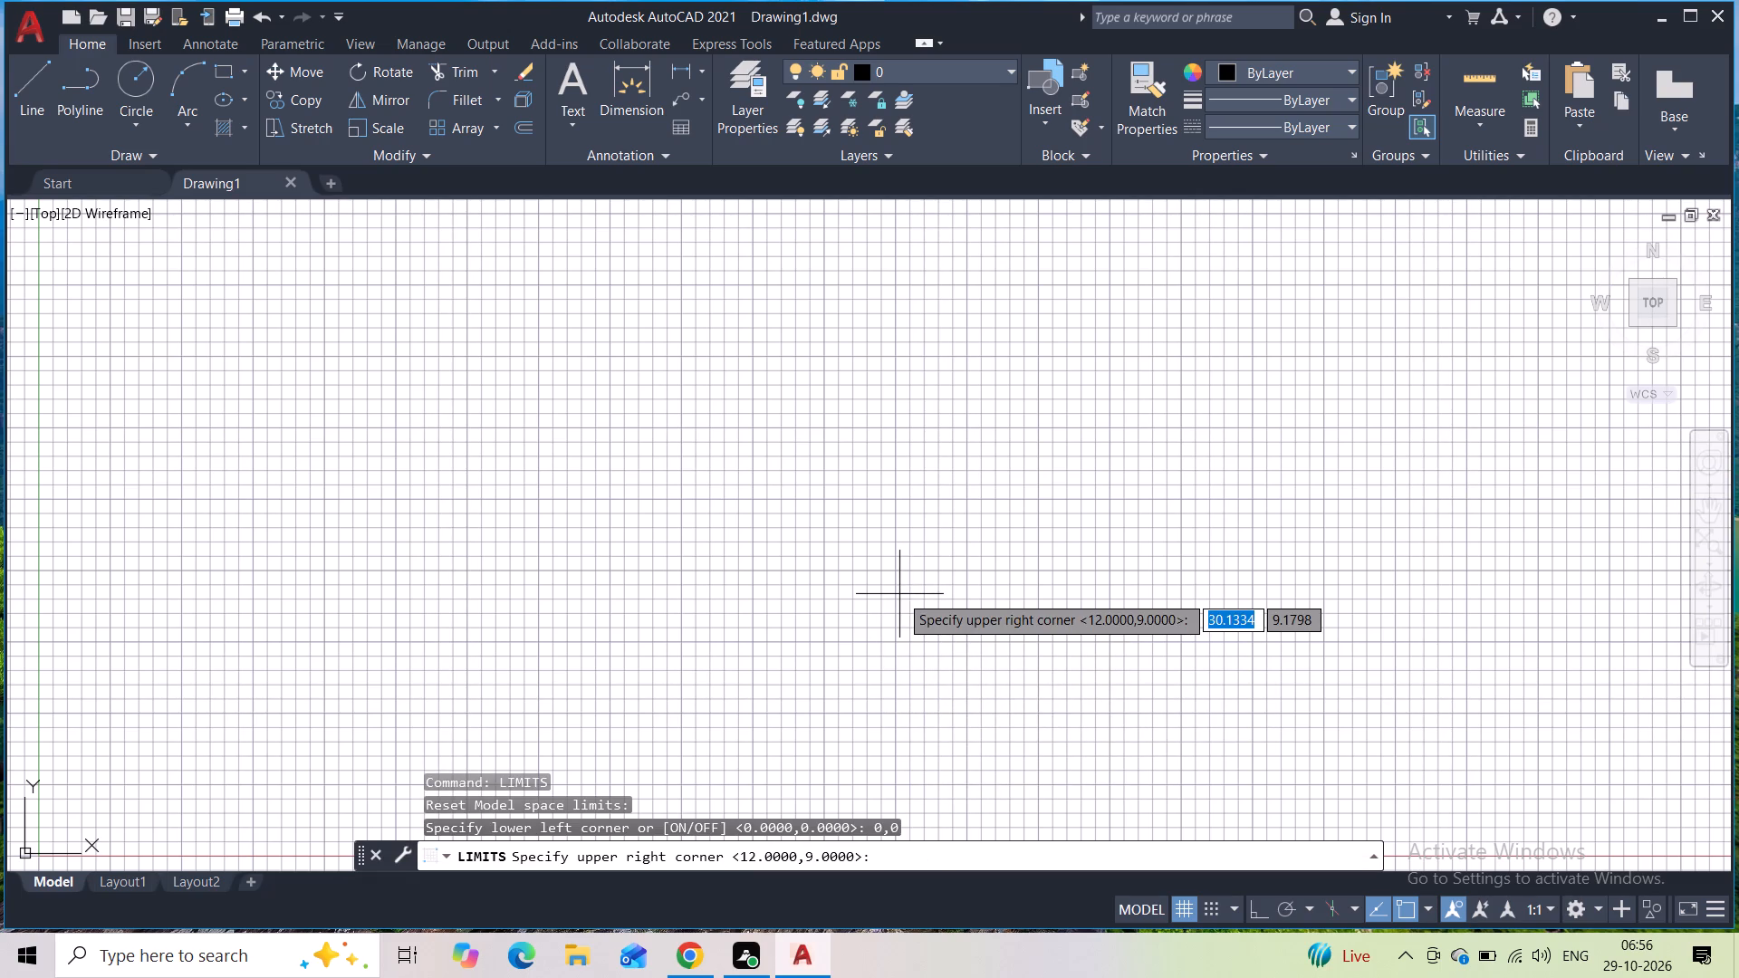
type("297")
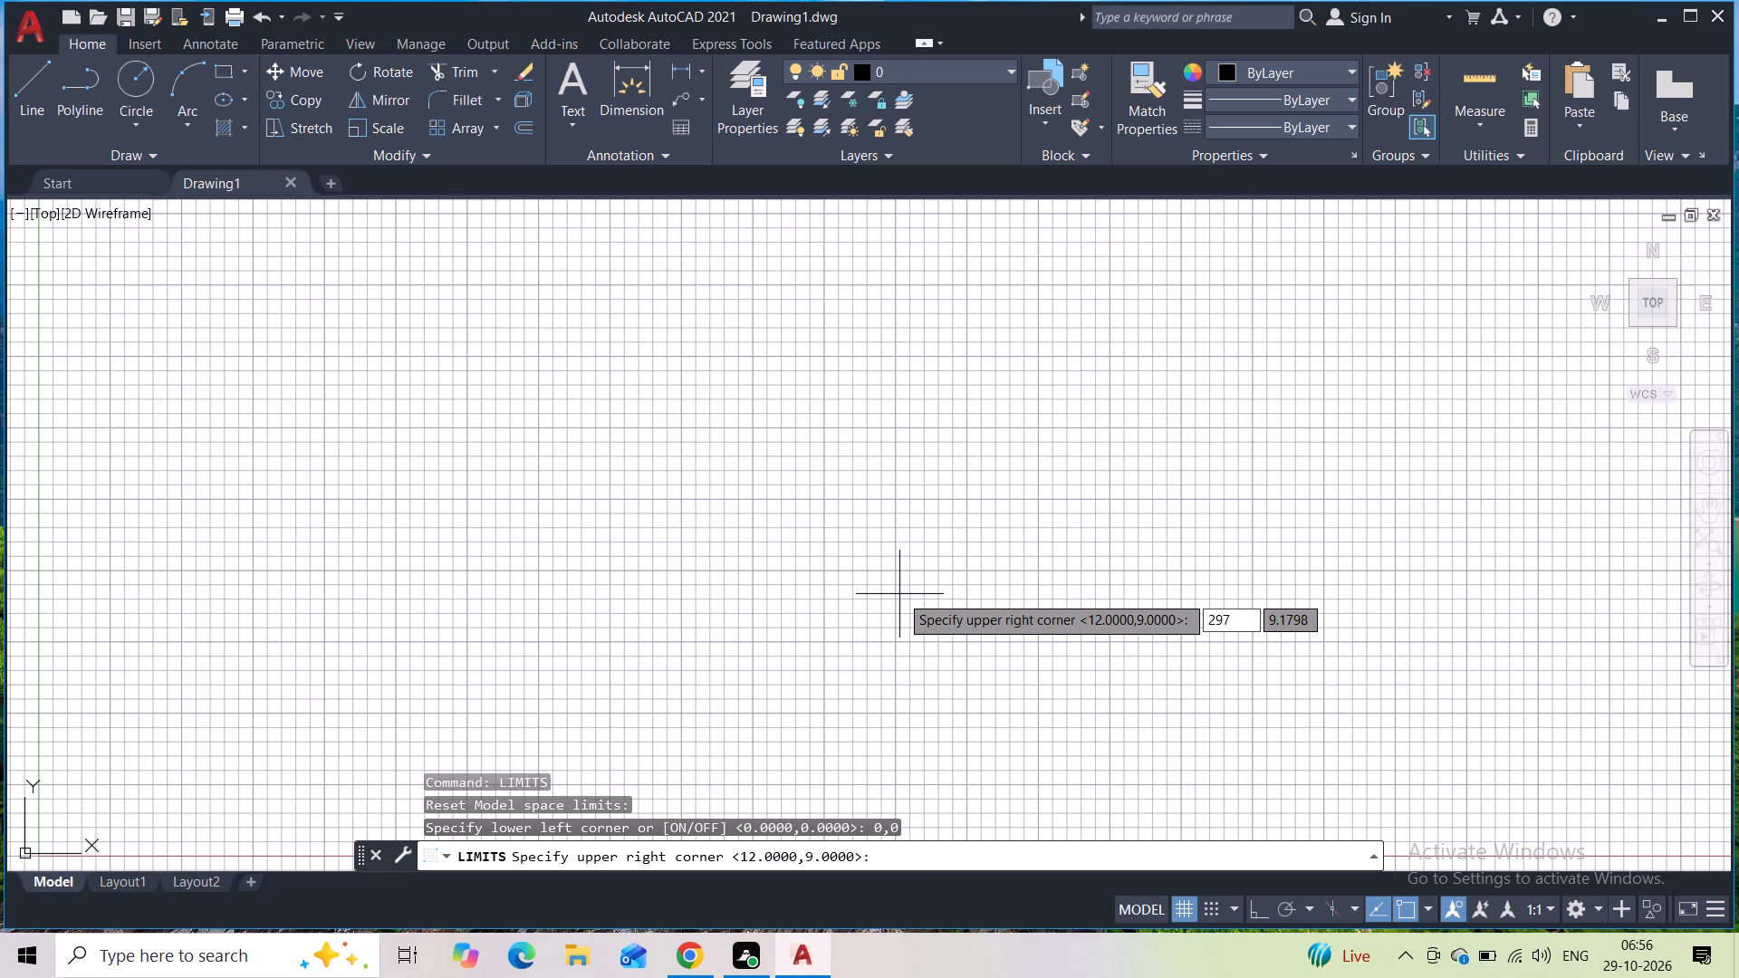
key("comma")
type("210")
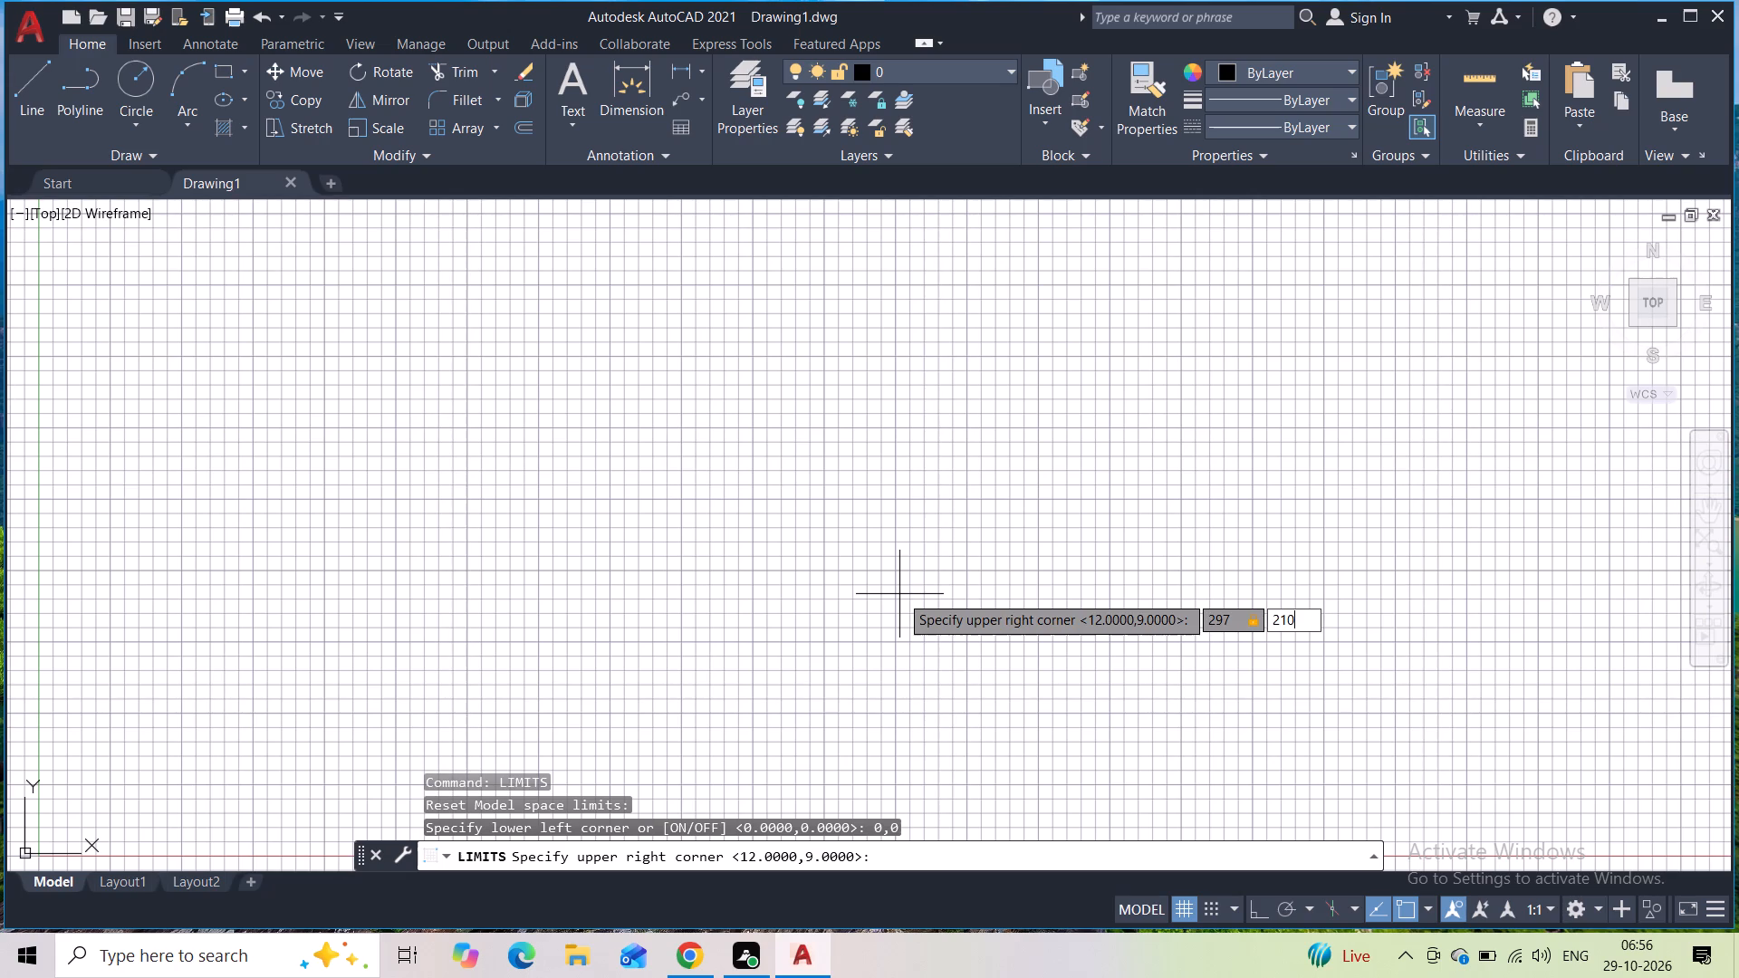
key("Return")
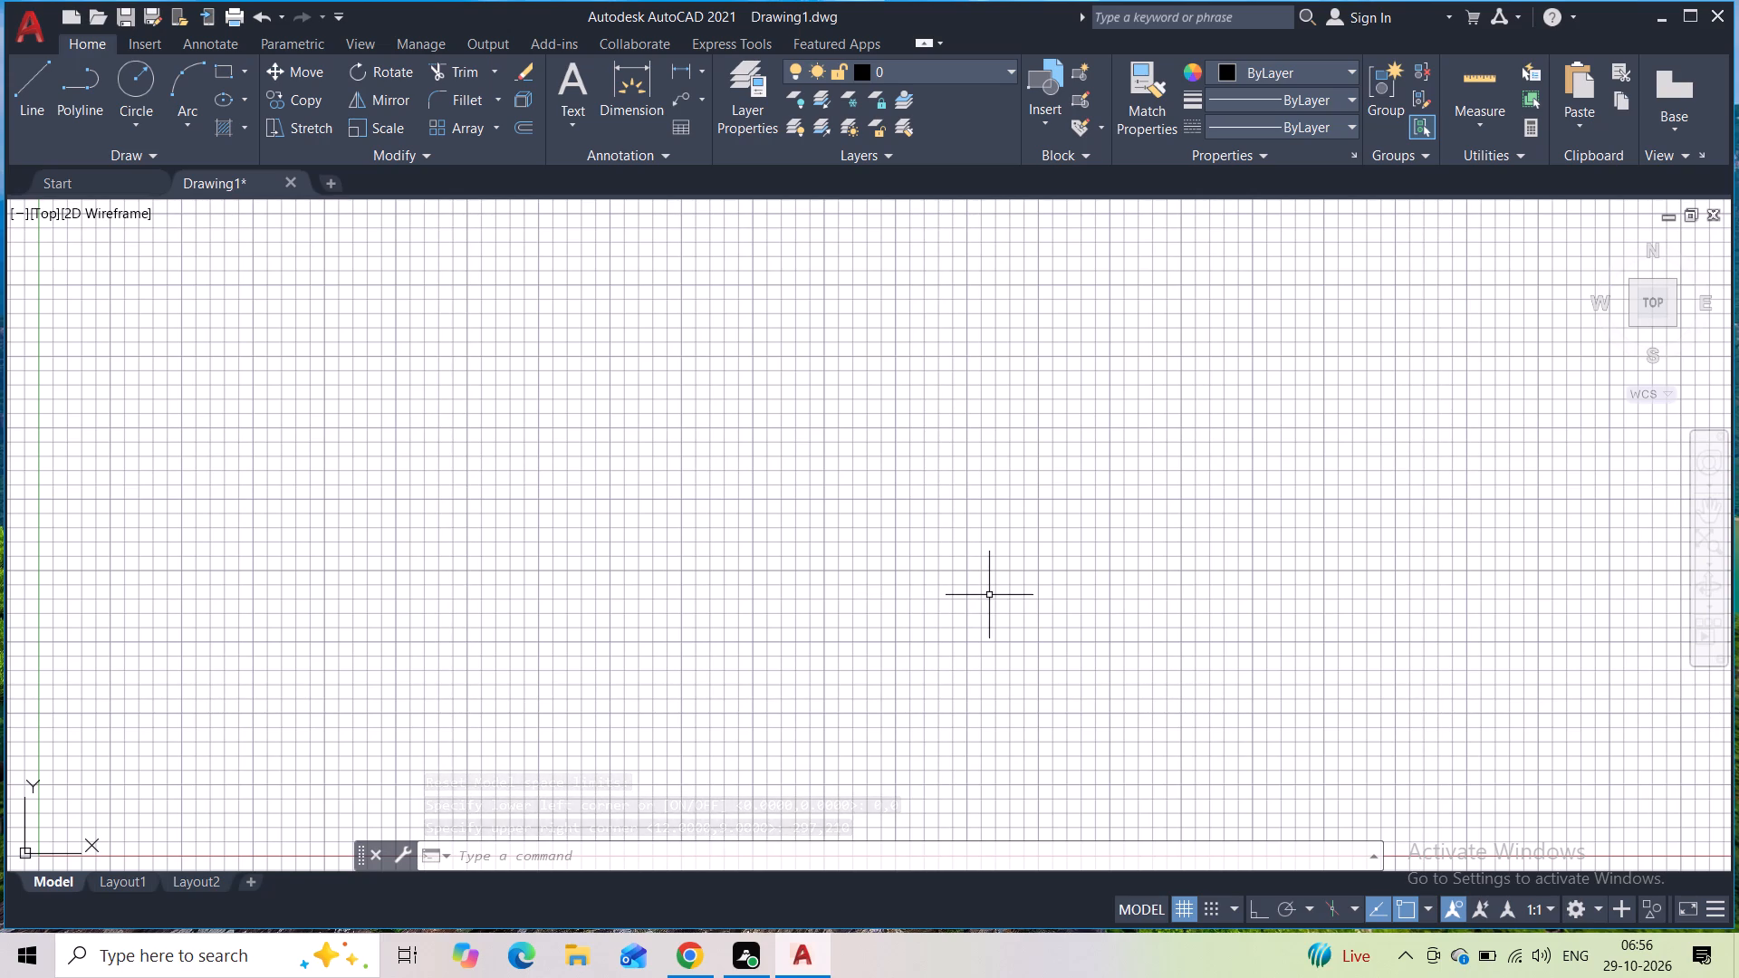
key("z")
key("Return")
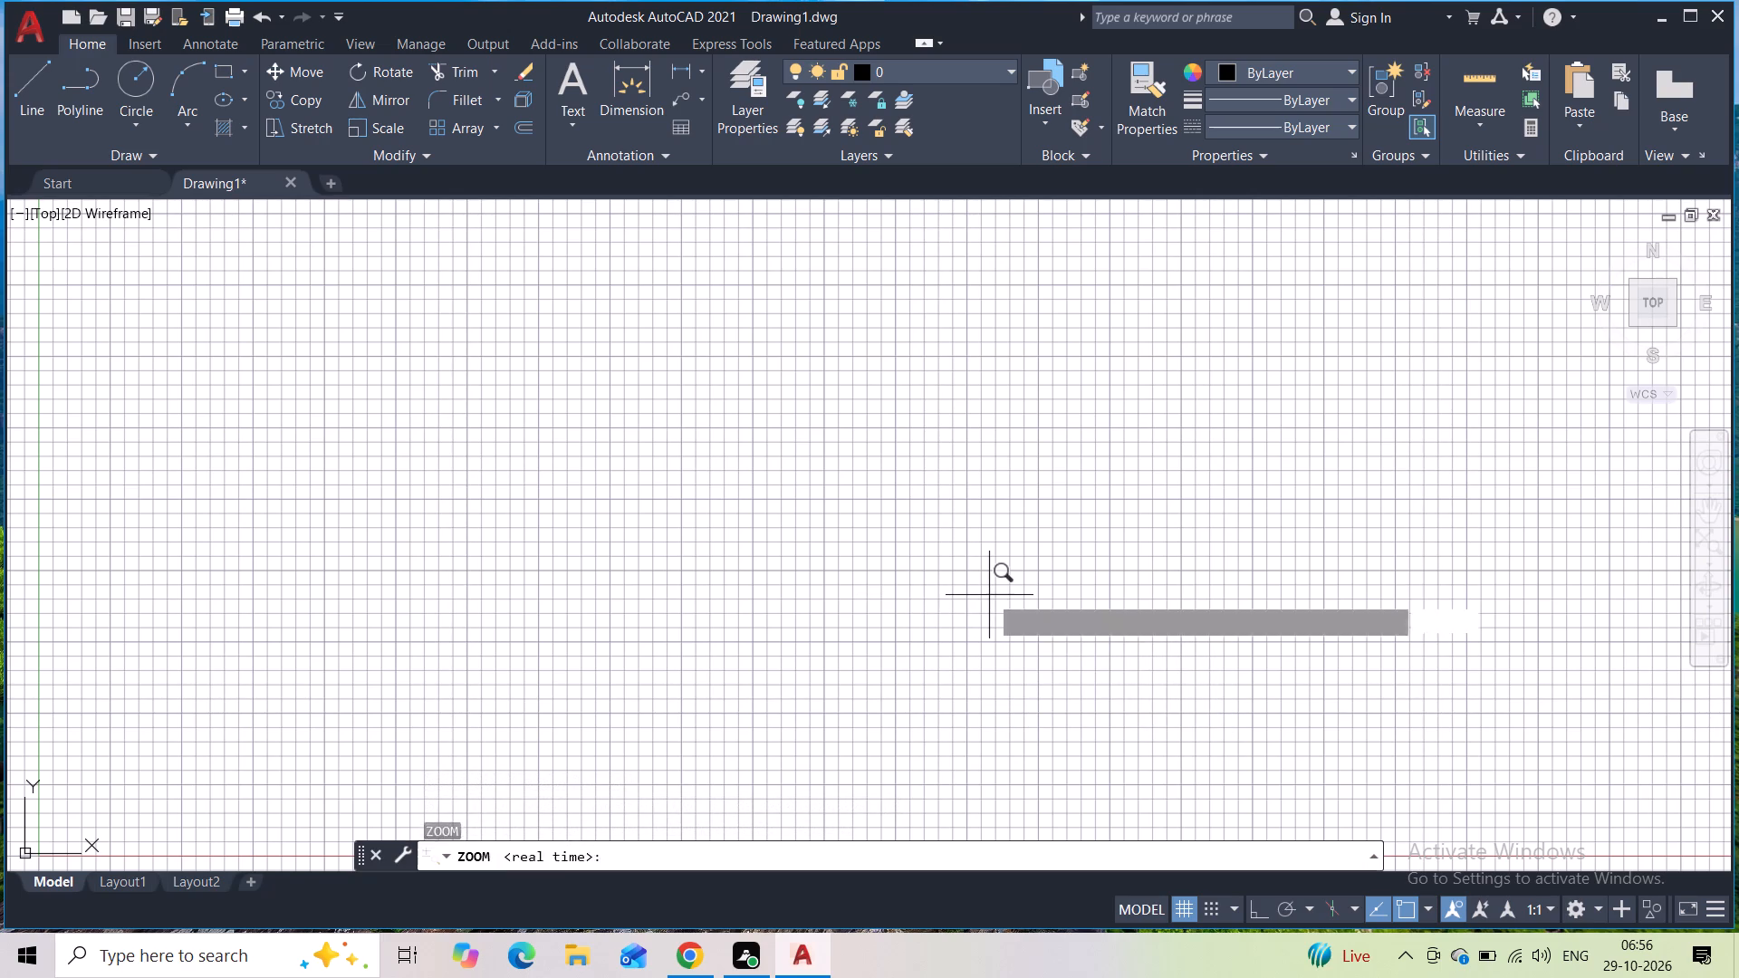
key("a")
key("Return")
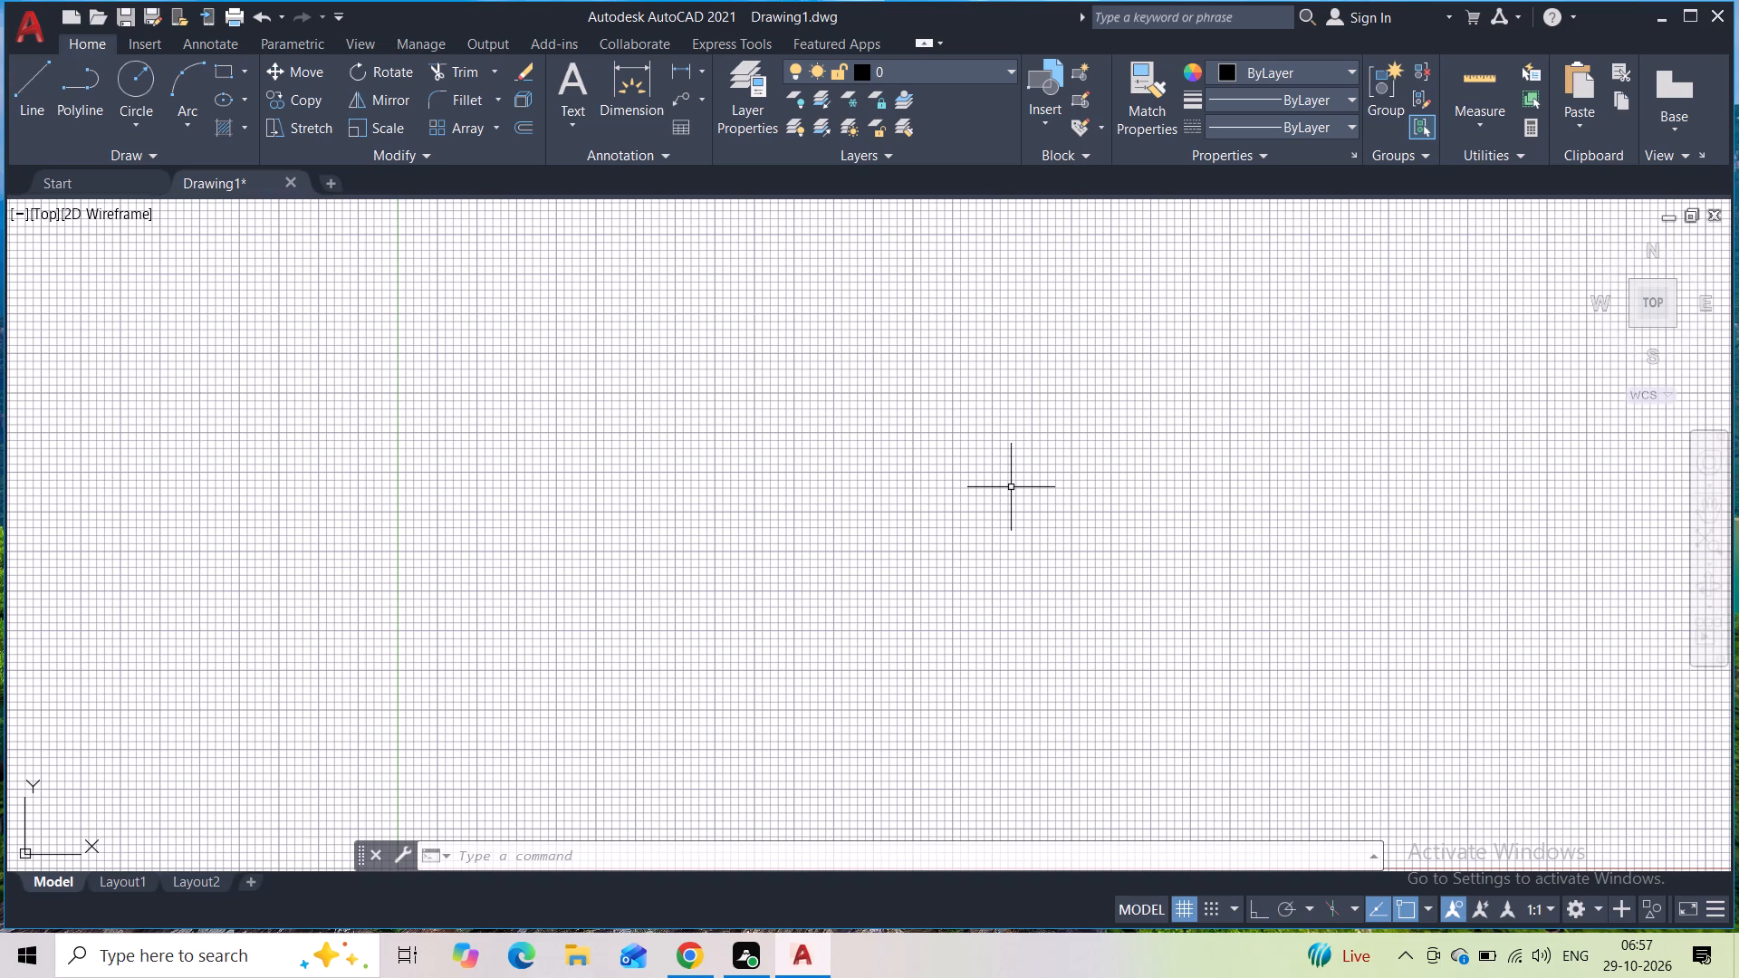
Turn off the grid display and turn on Ortho mode.
left_click(1183, 902)
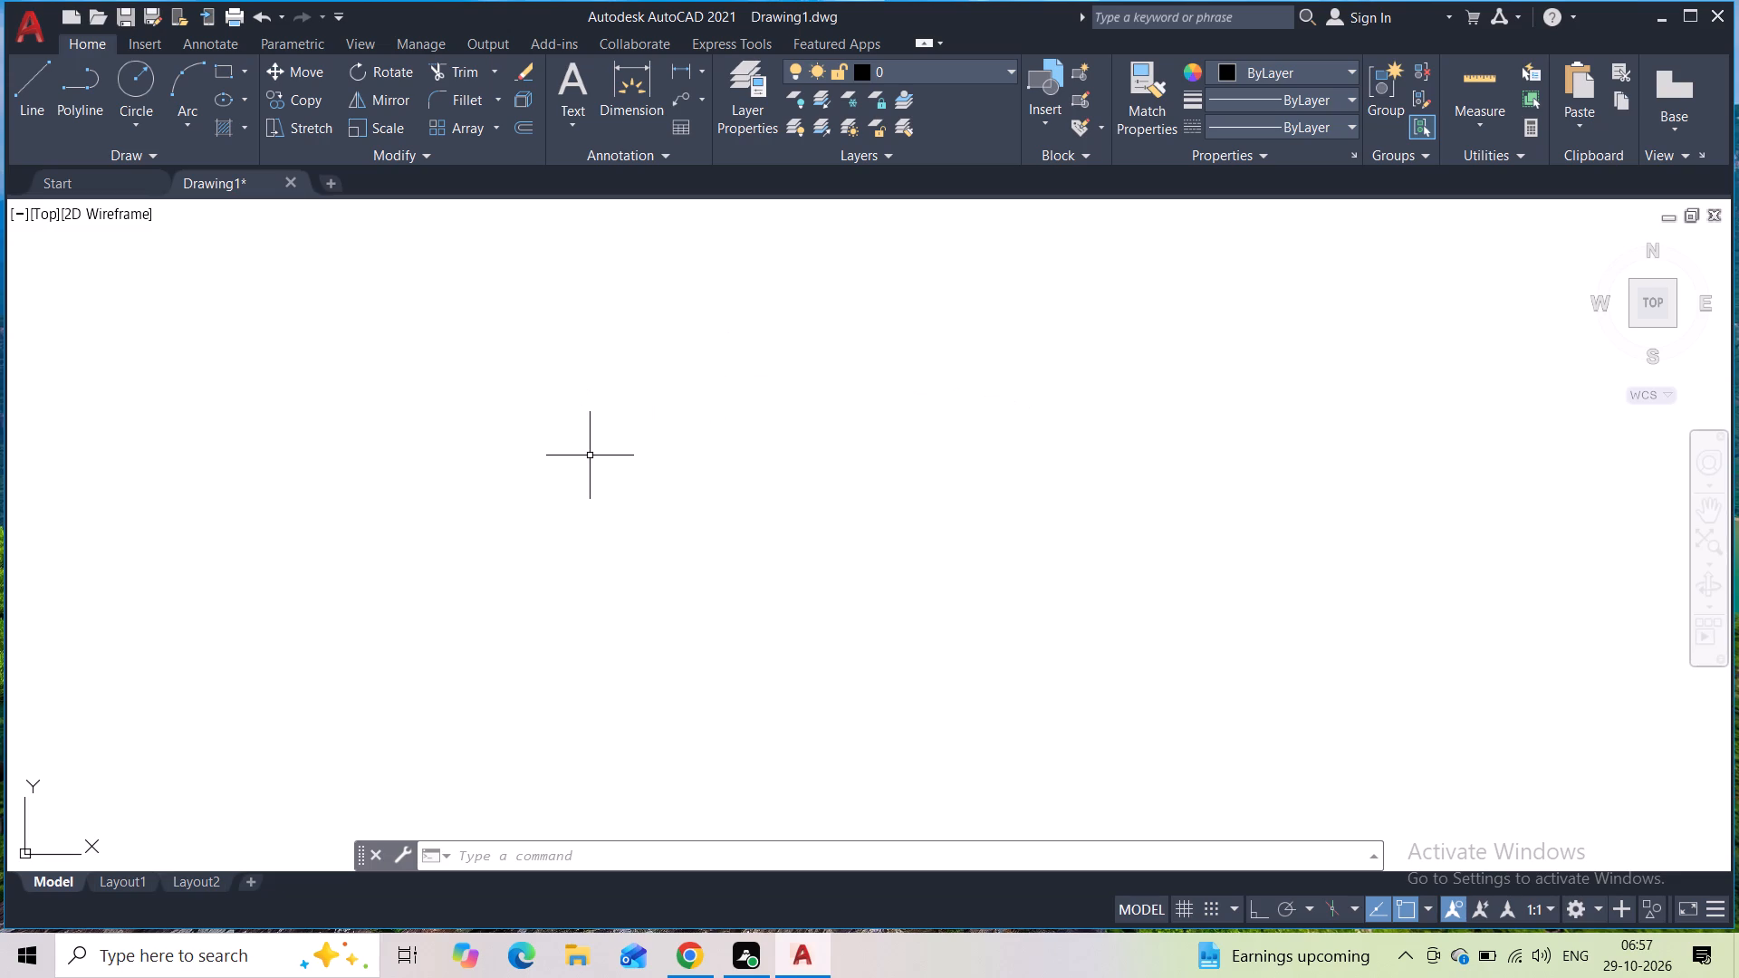
key("F8")
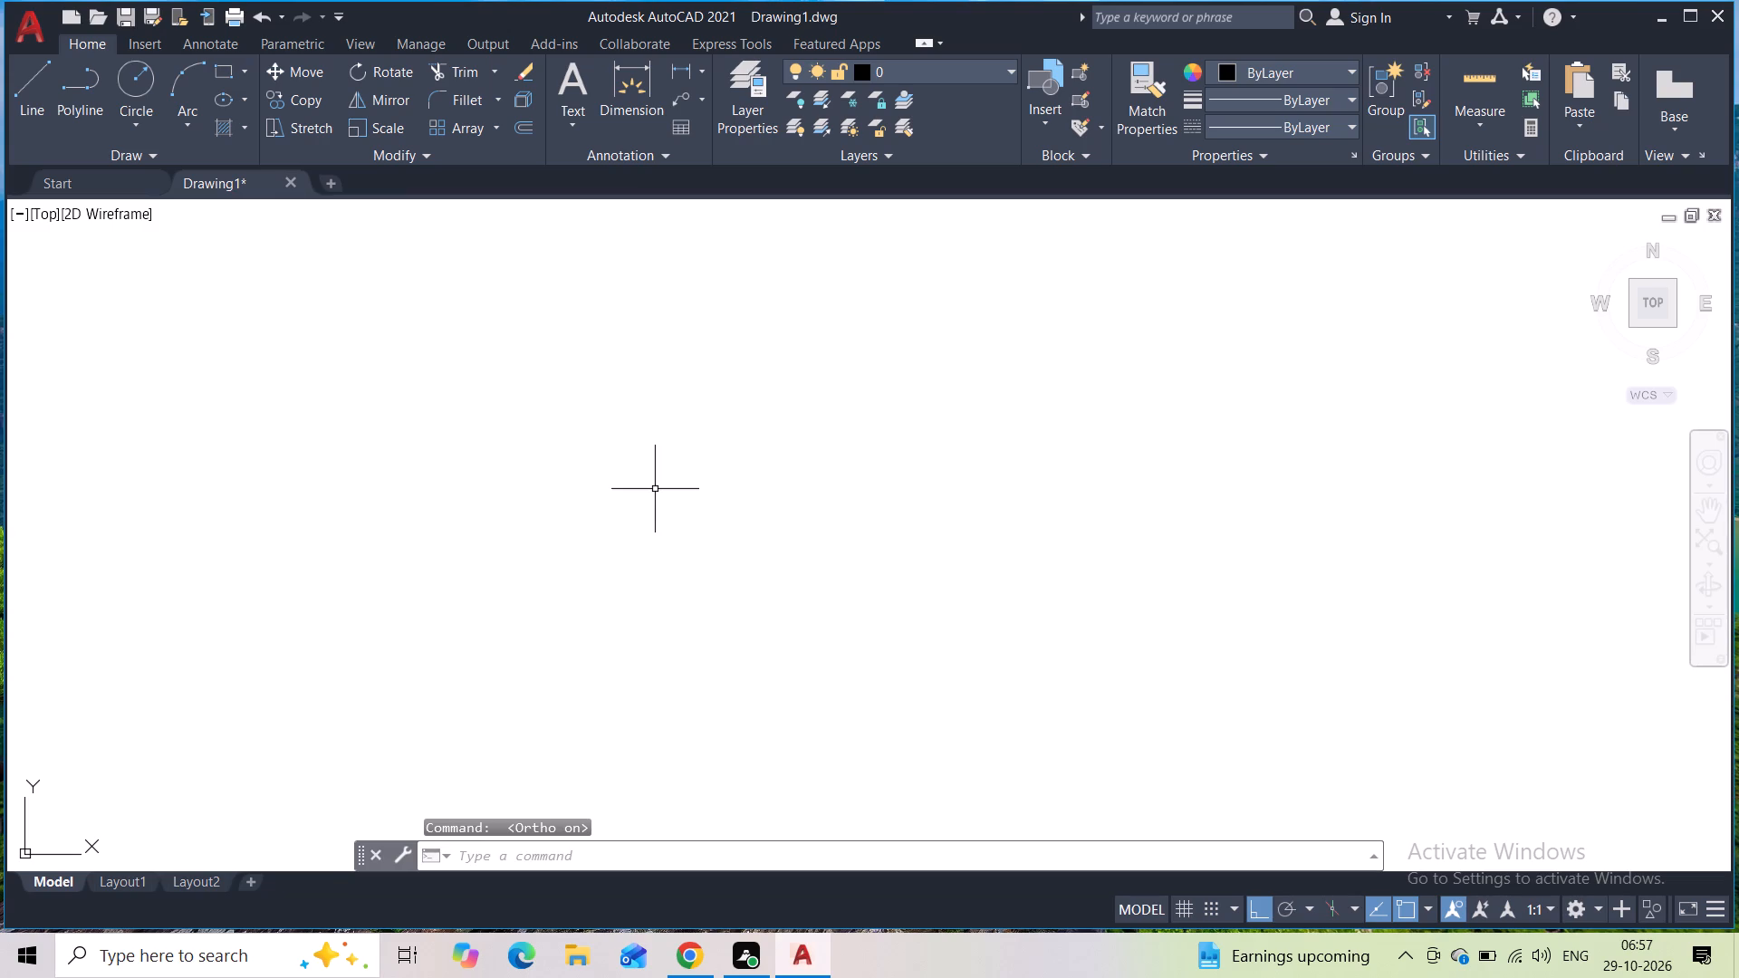
Set the length type of the drawing units to Architectural.
type("un")
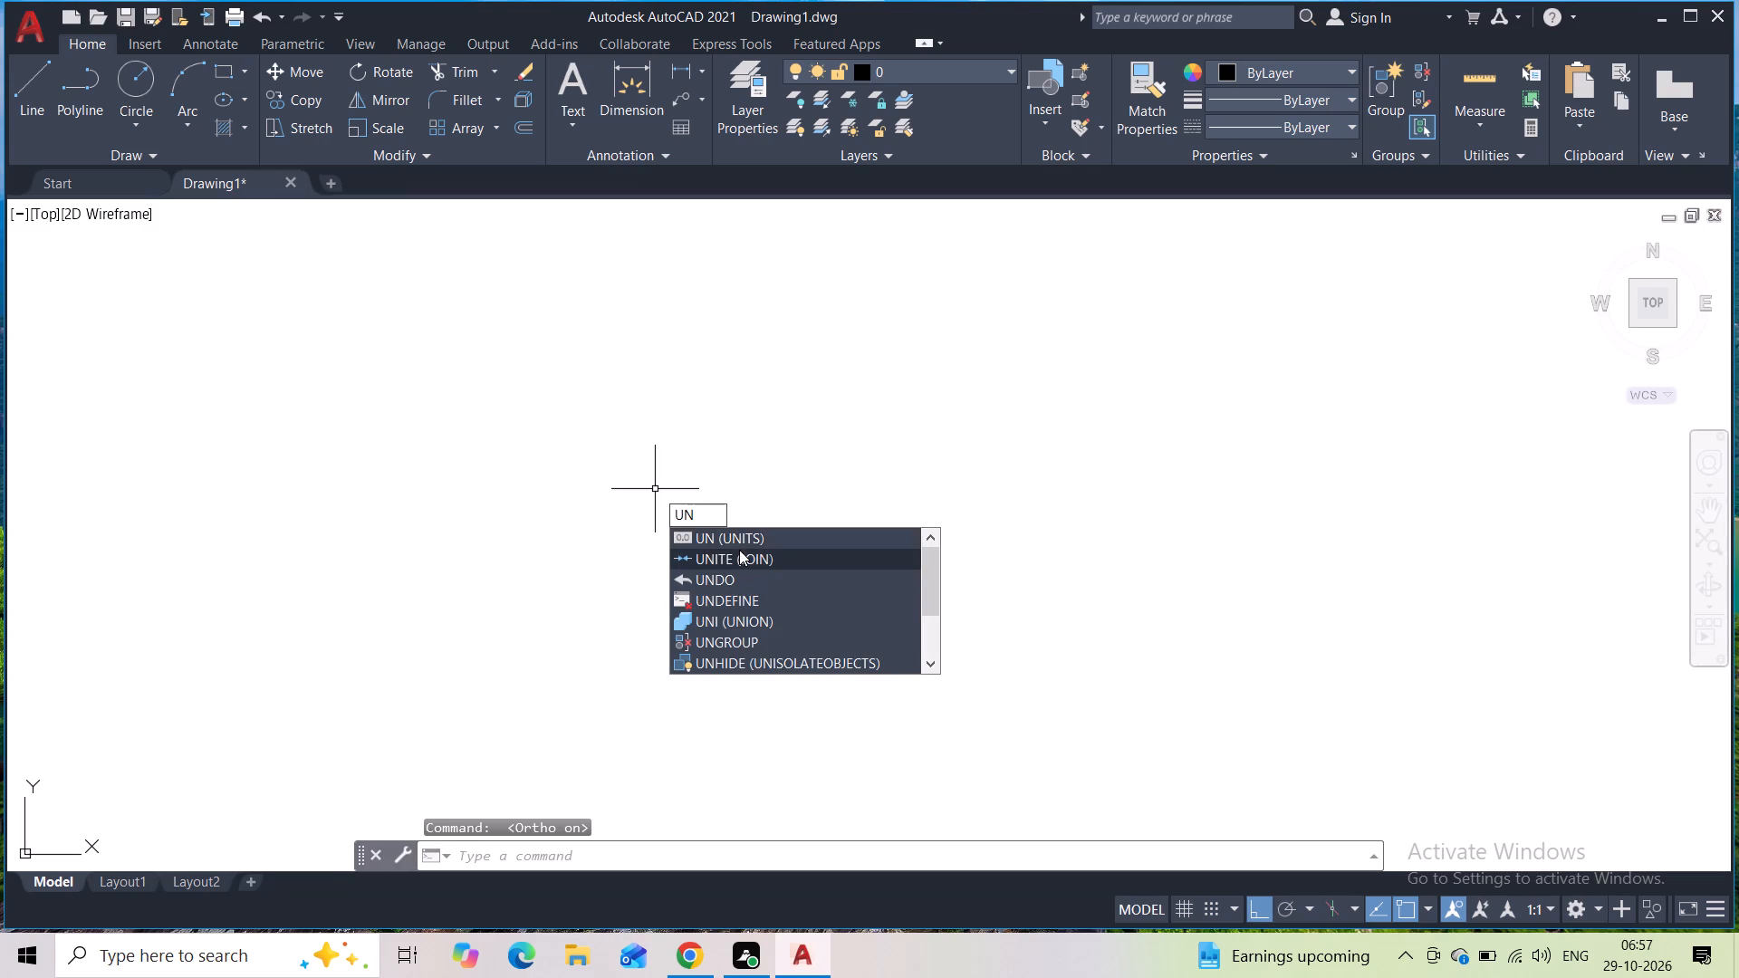
left_click(735, 539)
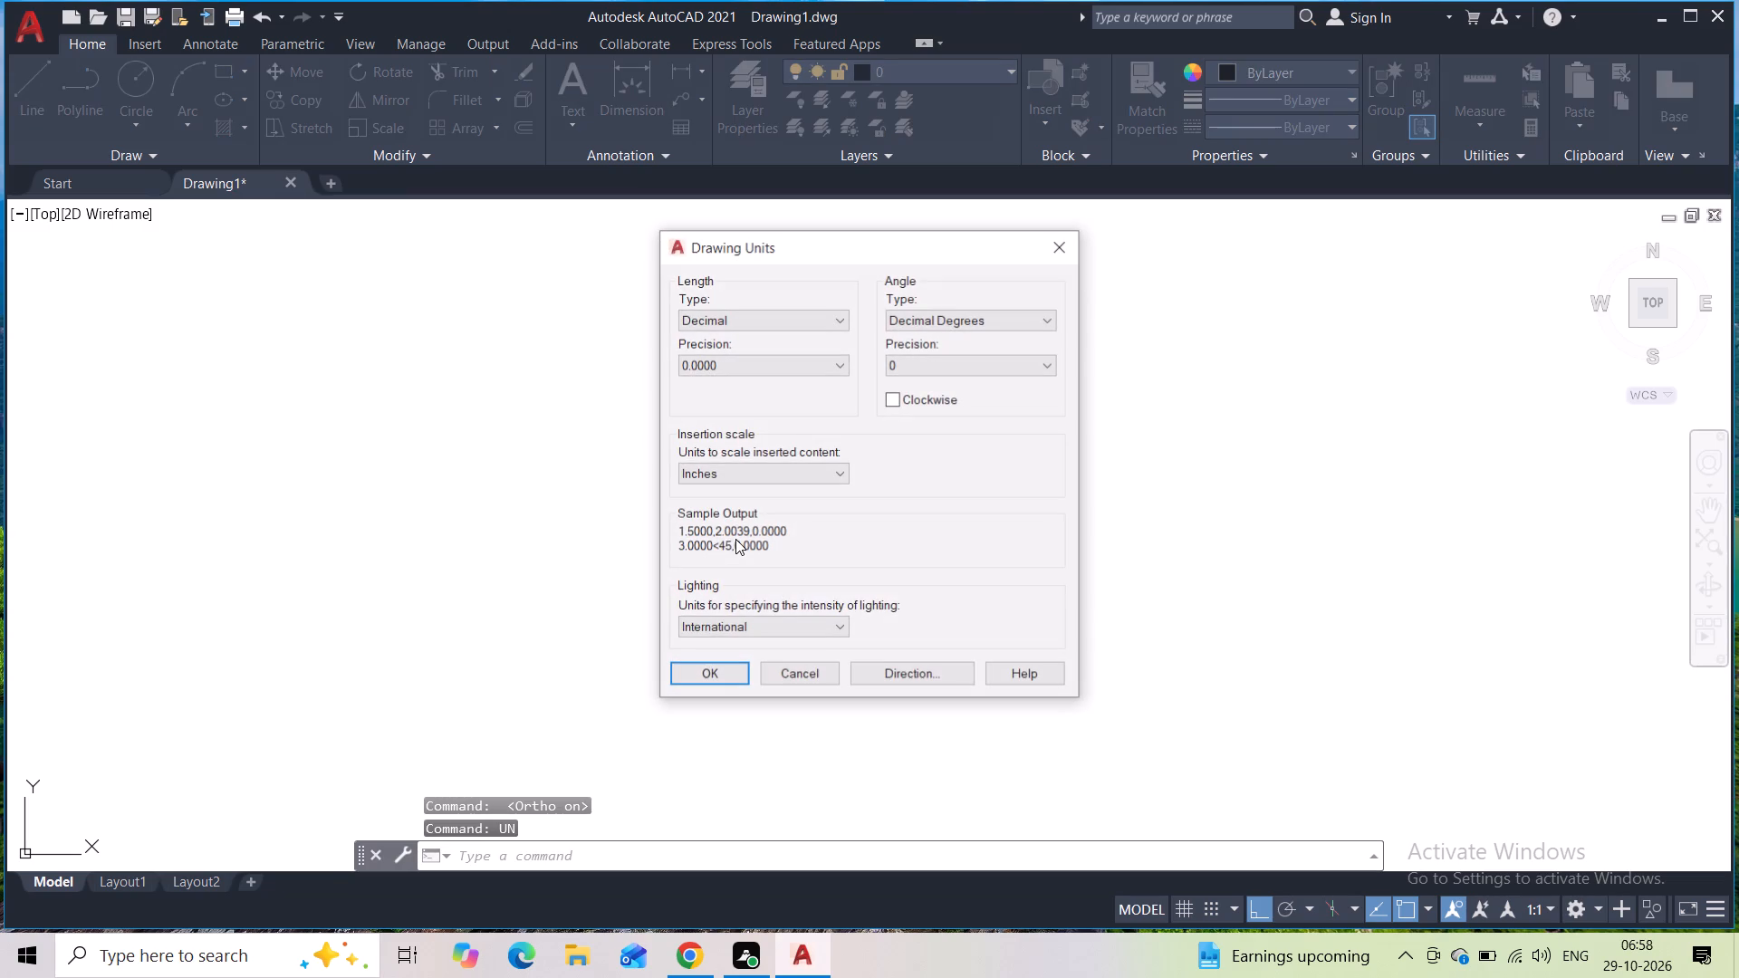
left_click(750, 315)
left_click(735, 340)
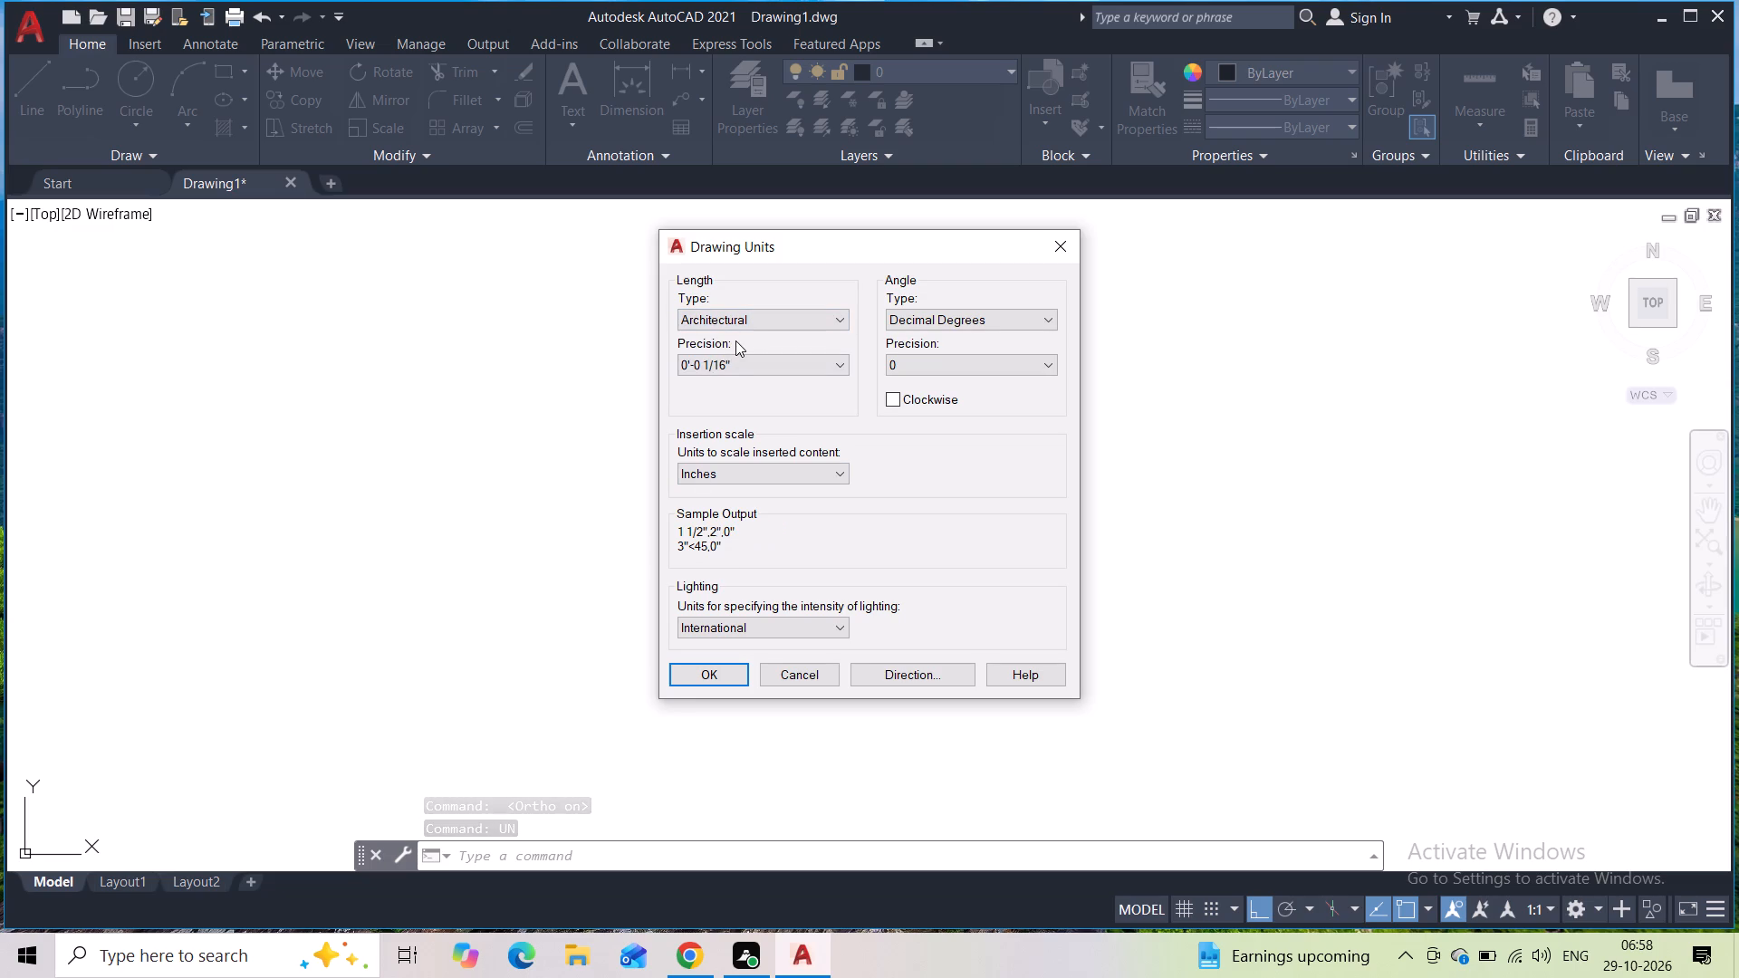
left_click(696, 663)
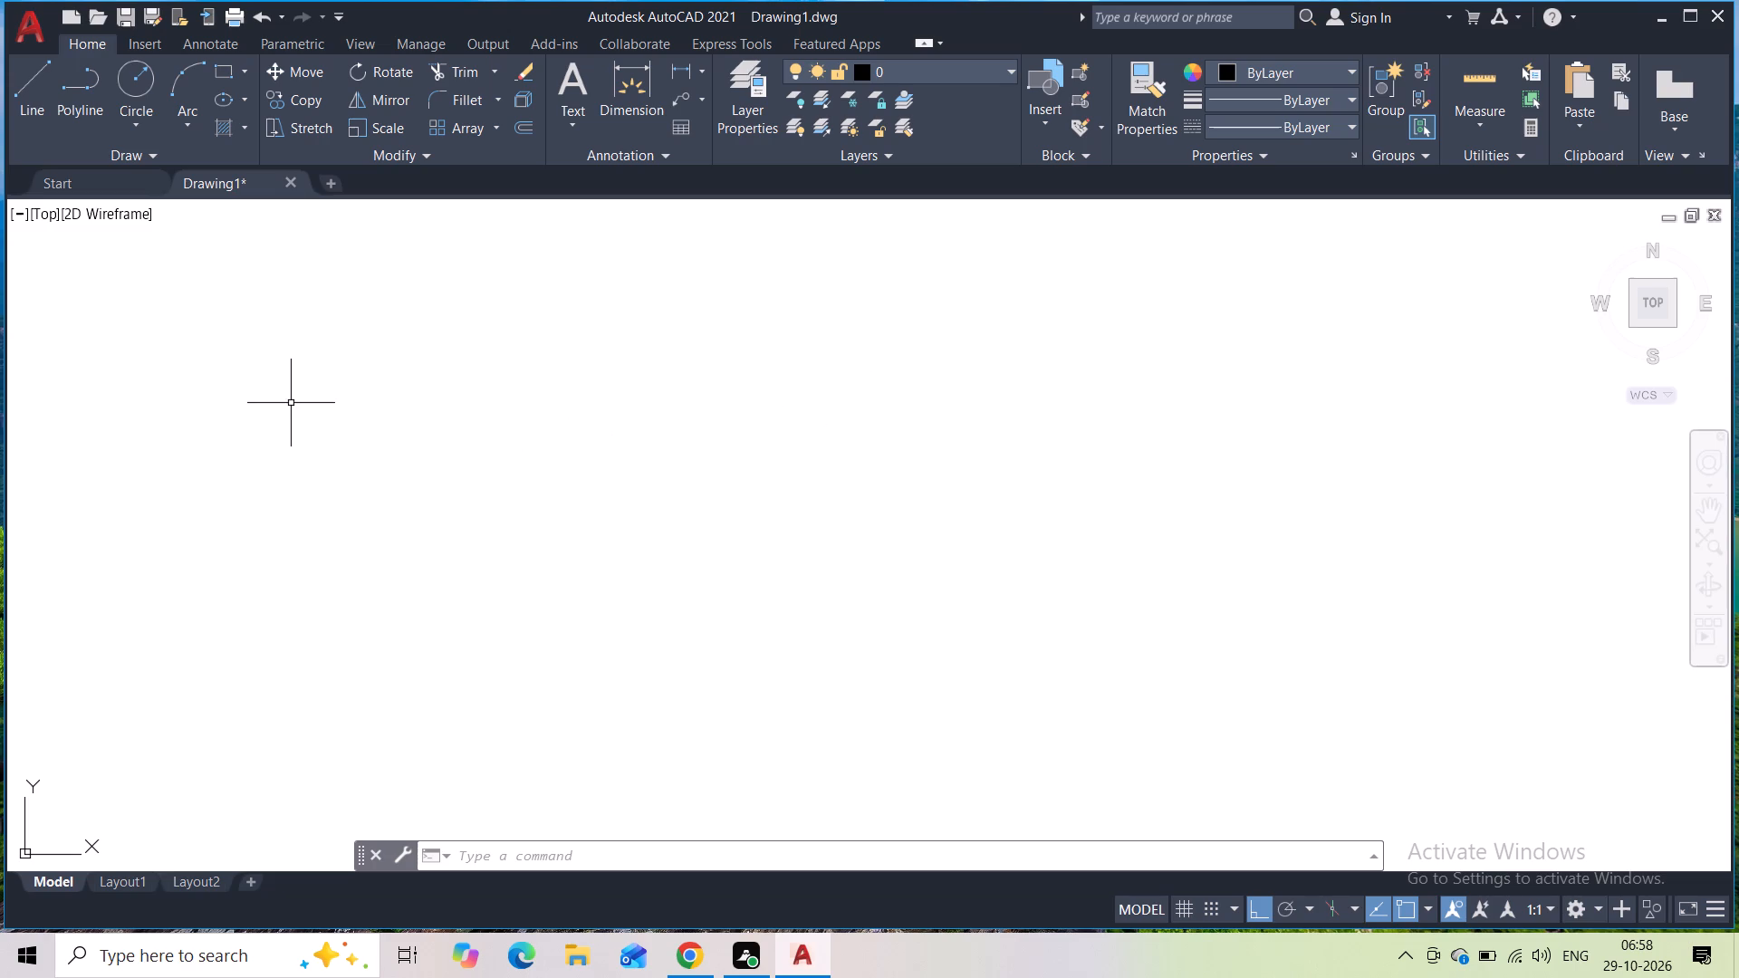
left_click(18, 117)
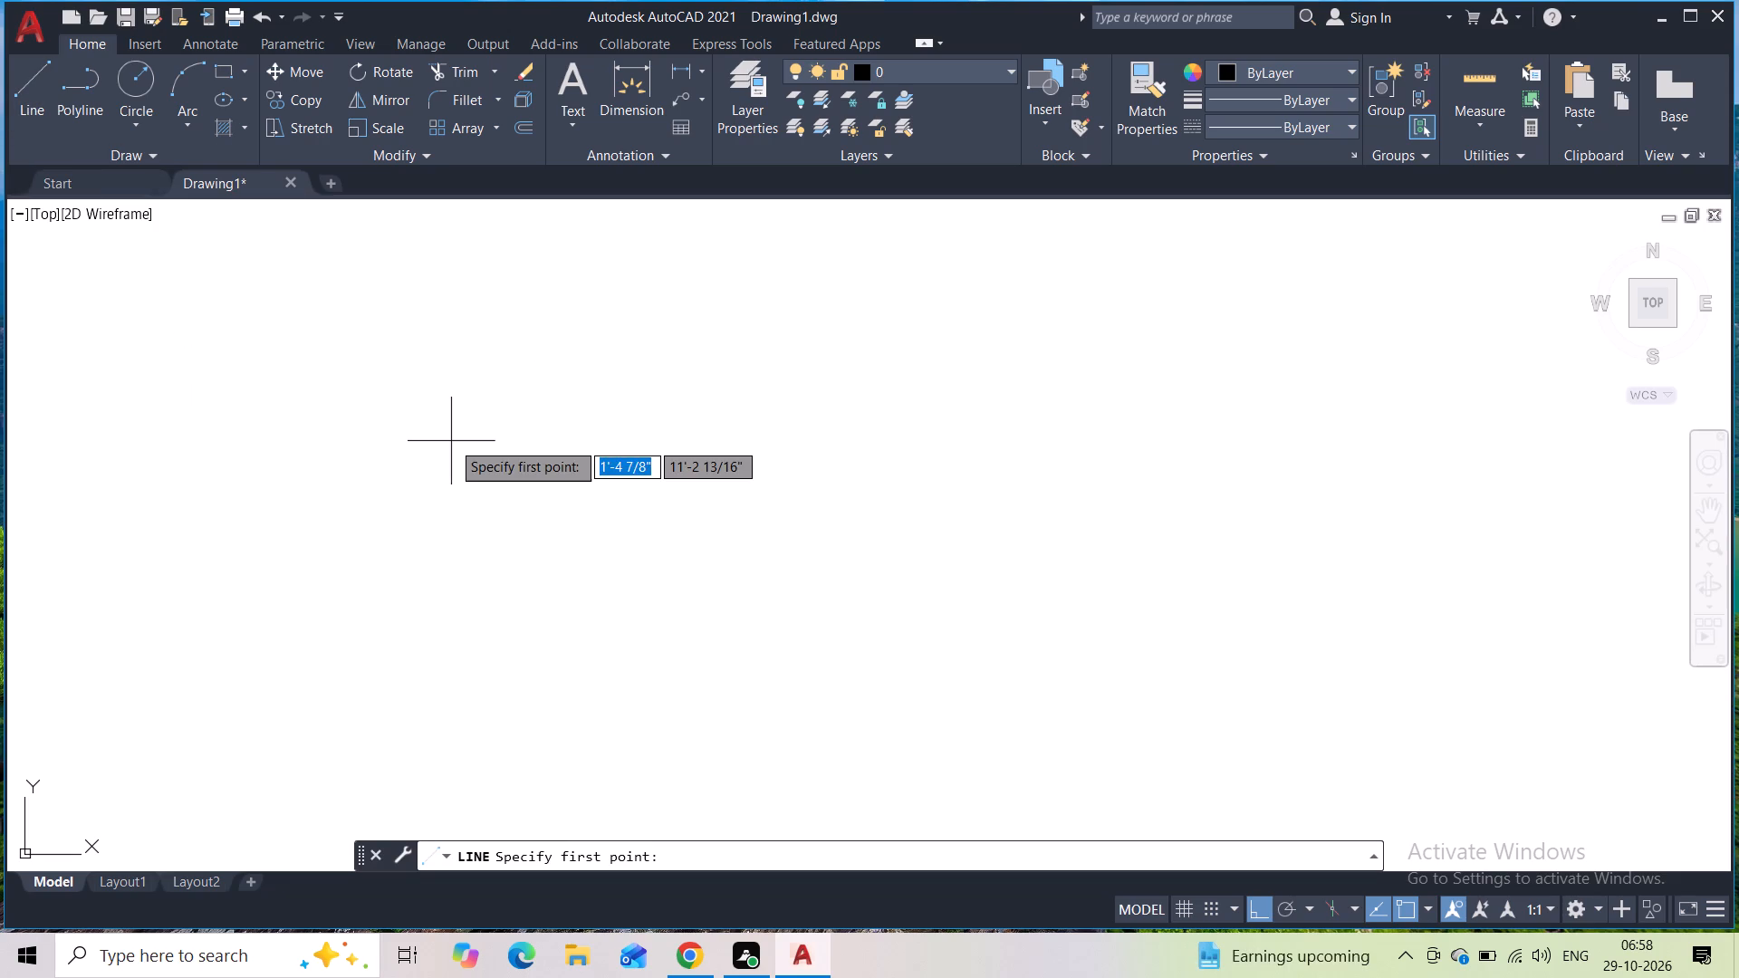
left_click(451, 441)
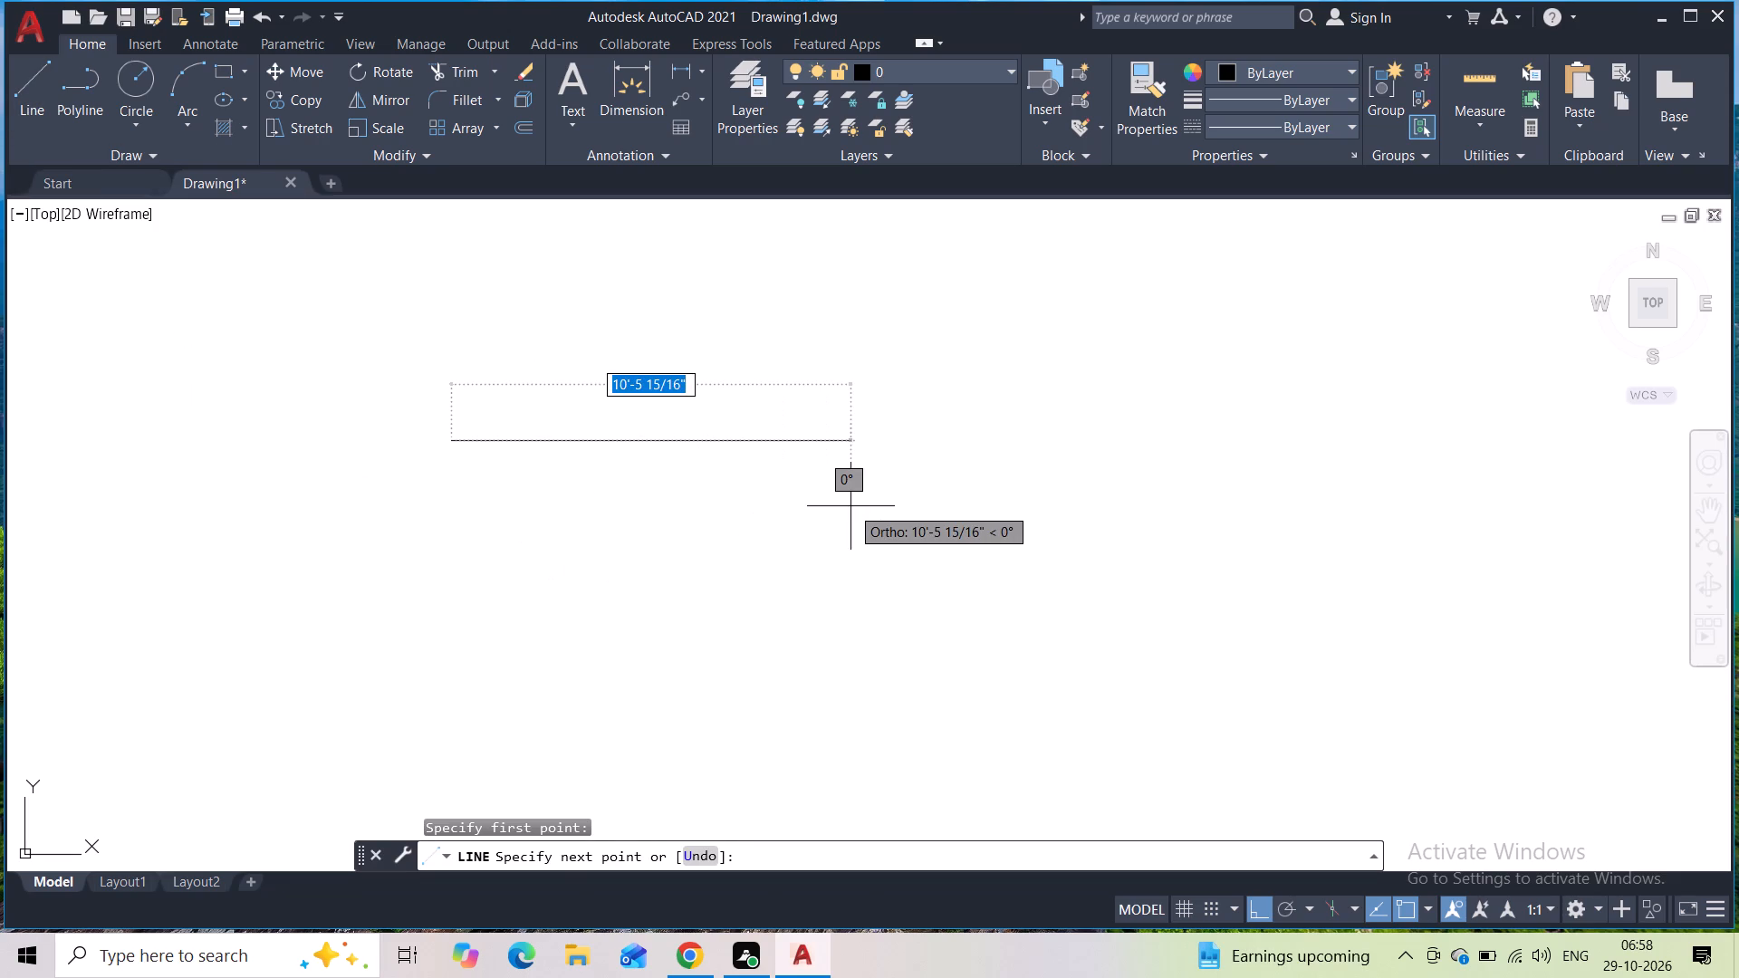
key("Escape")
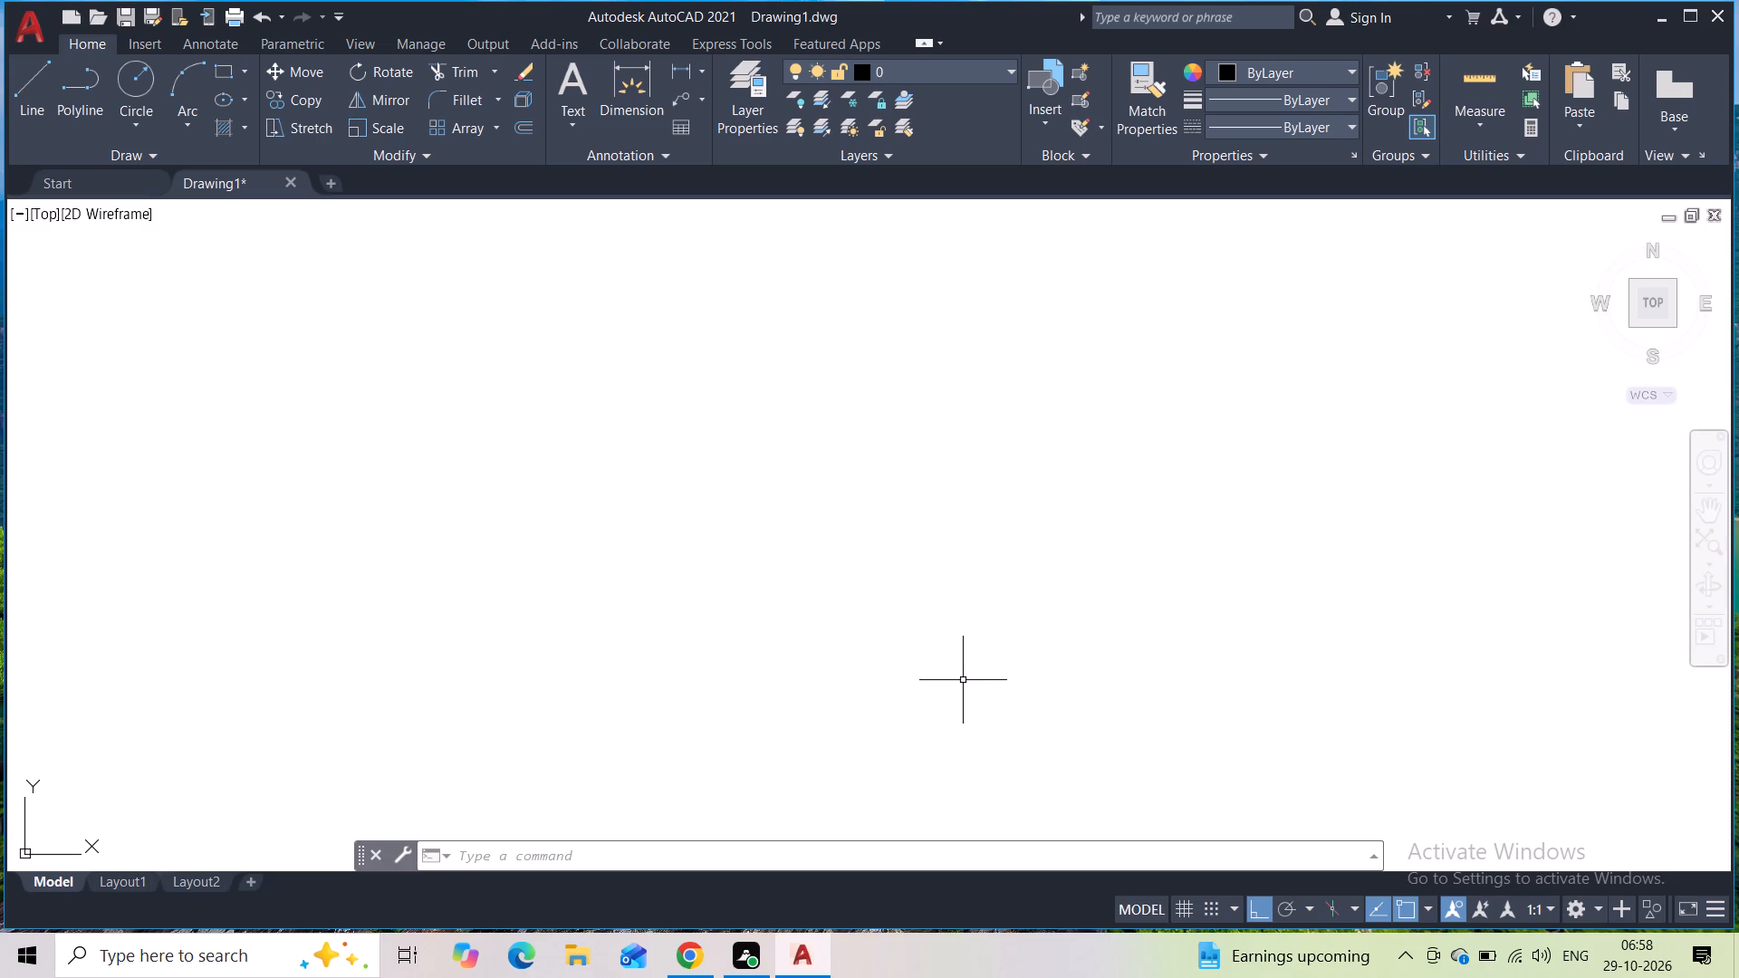
Draw a long horizontal base line freehand across the empty drawing area.
left_click(30, 94)
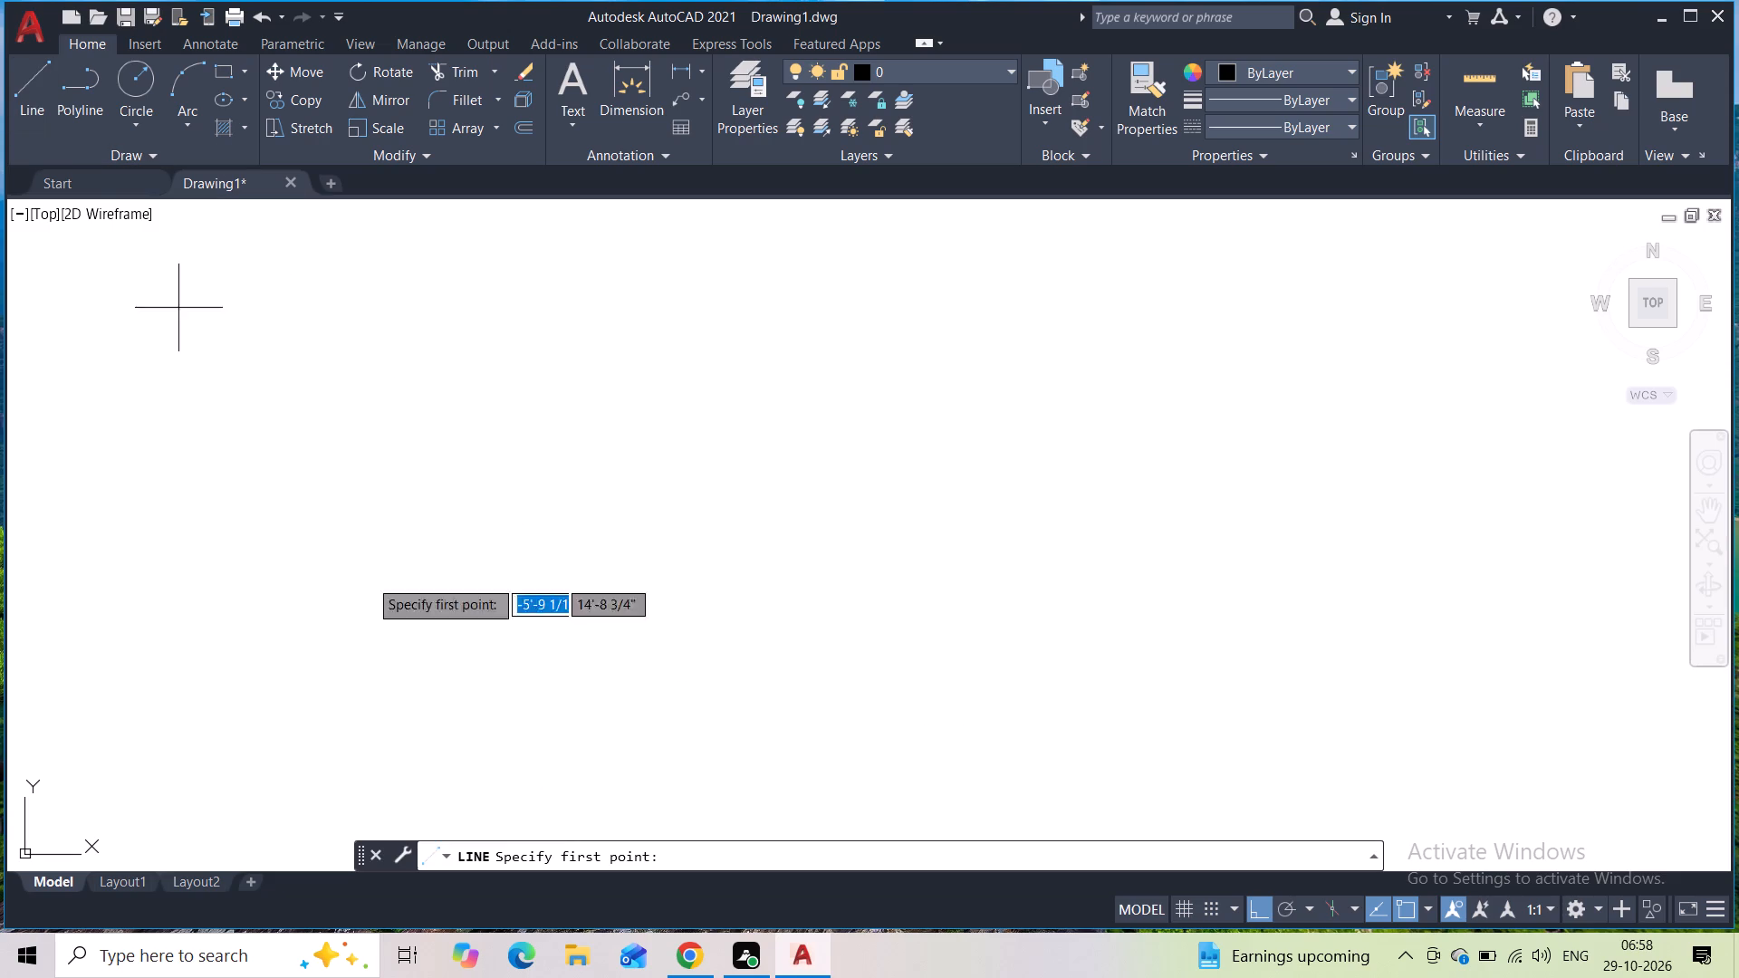
left_click(521, 649)
middle_click_drag(1163, 617, 963, 573)
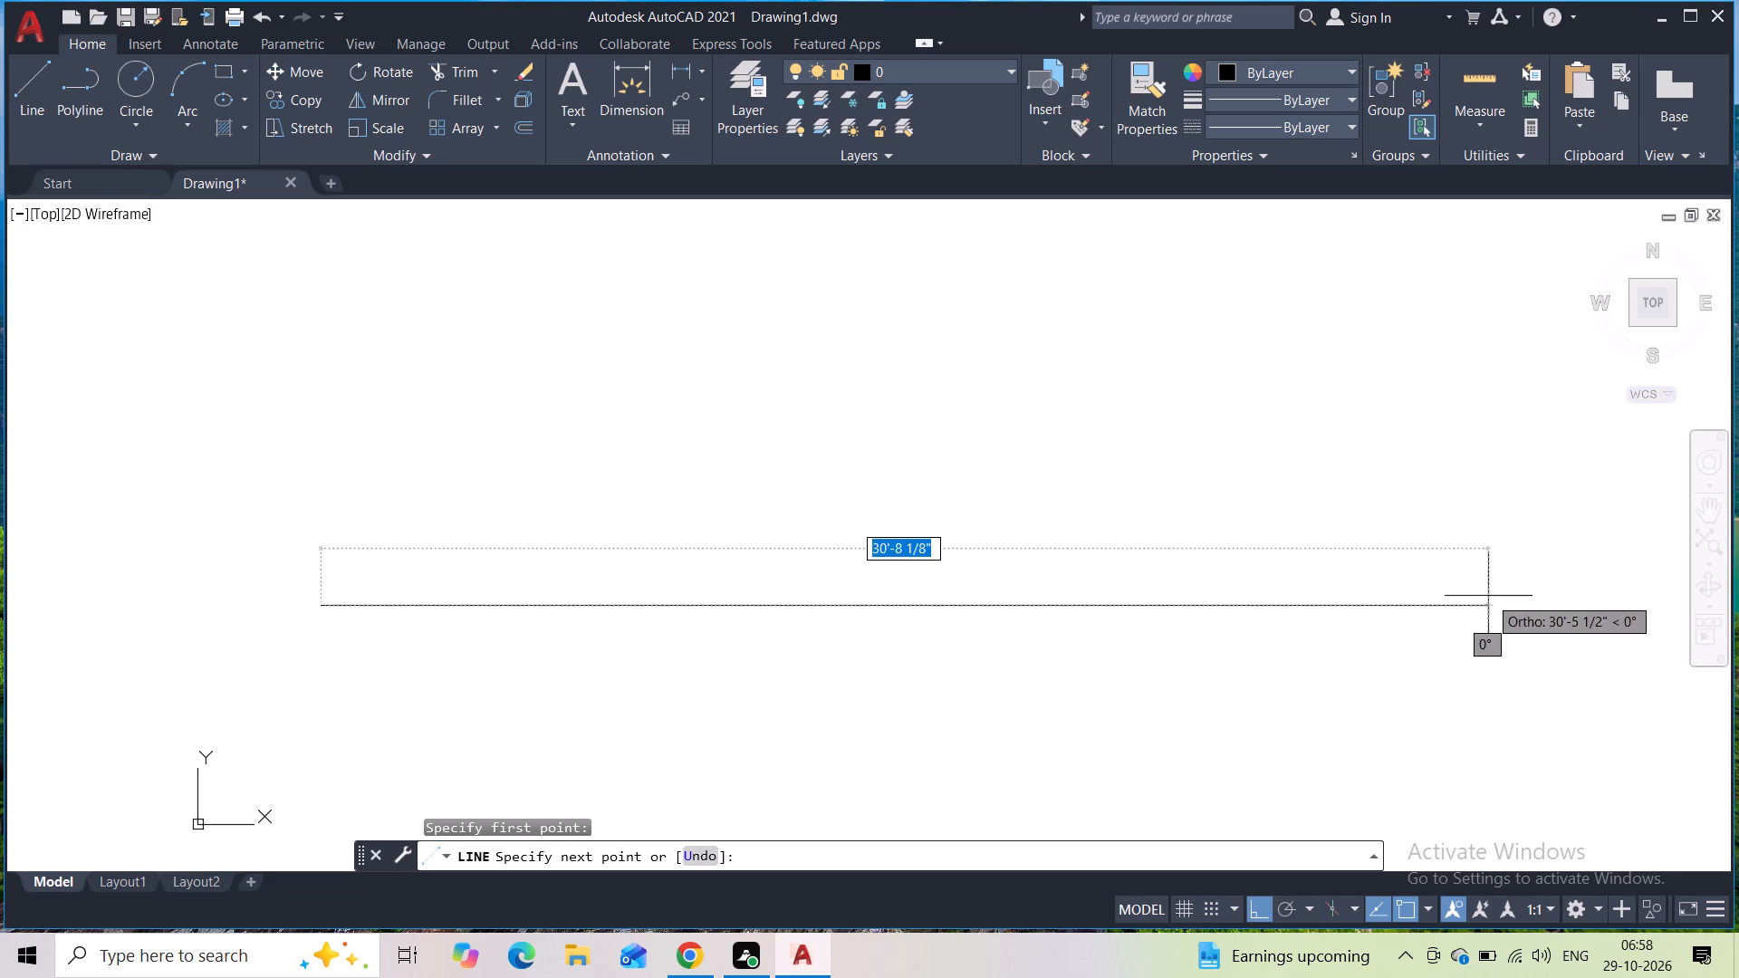
left_click(1553, 600)
key("space")
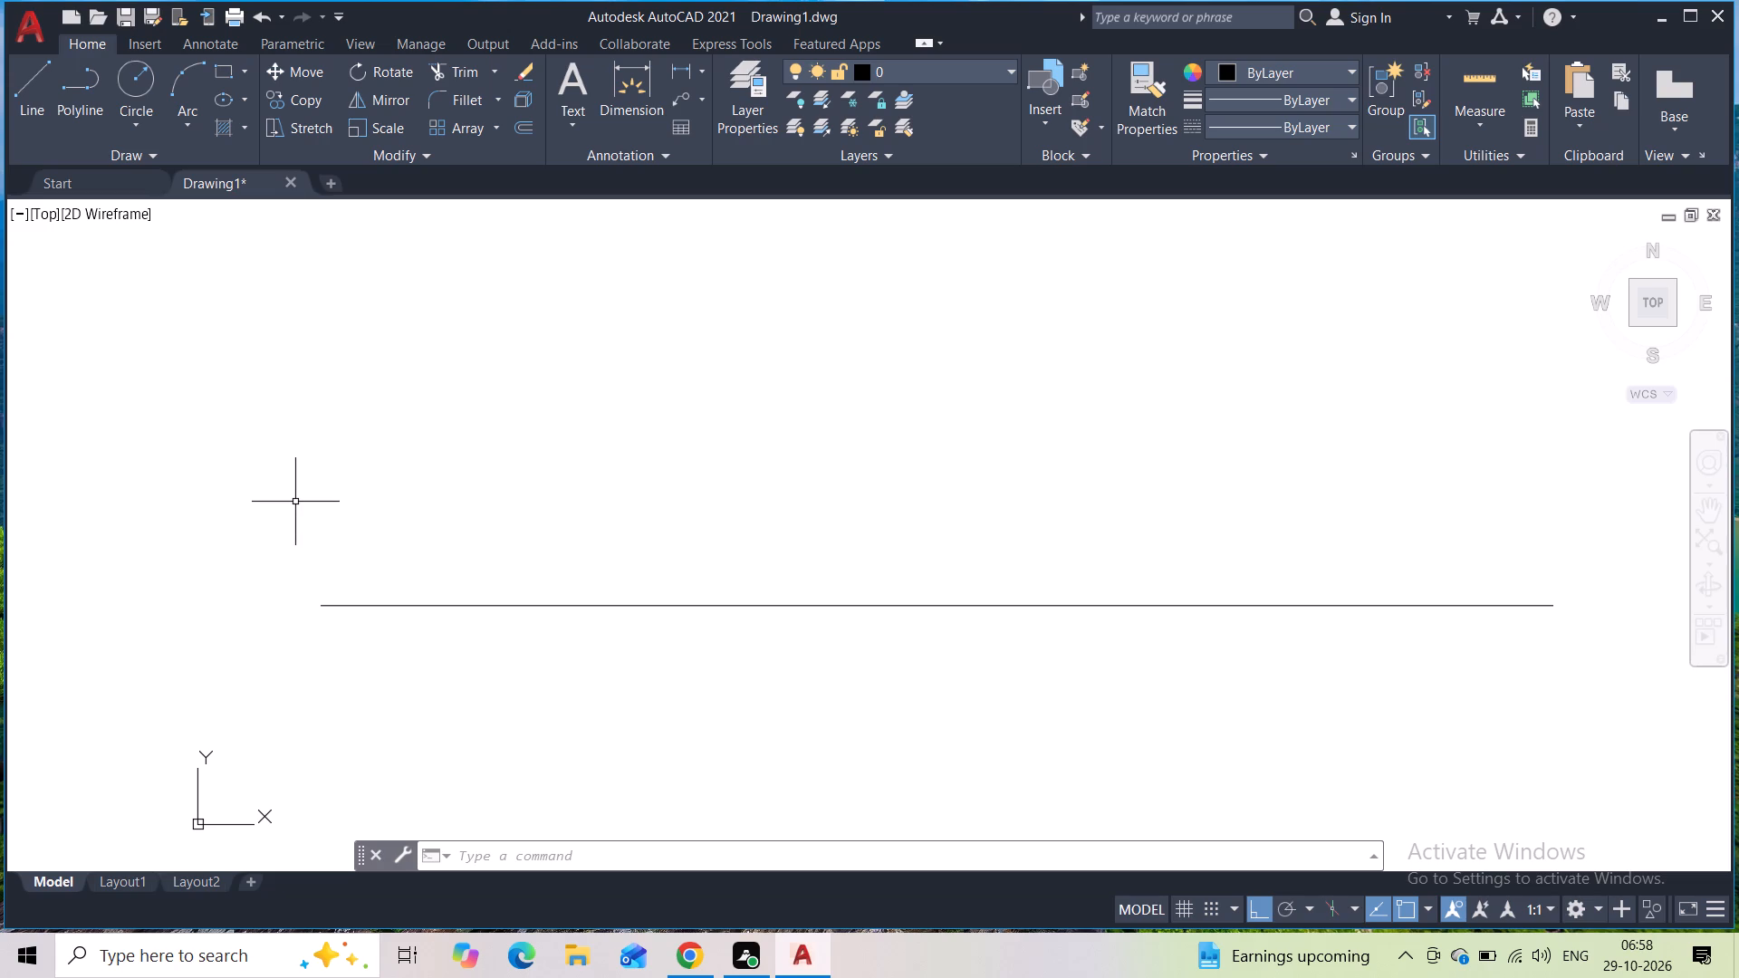
Draw a 12' vertical line upward from the left endpoint of the horizontal base line.
key("space")
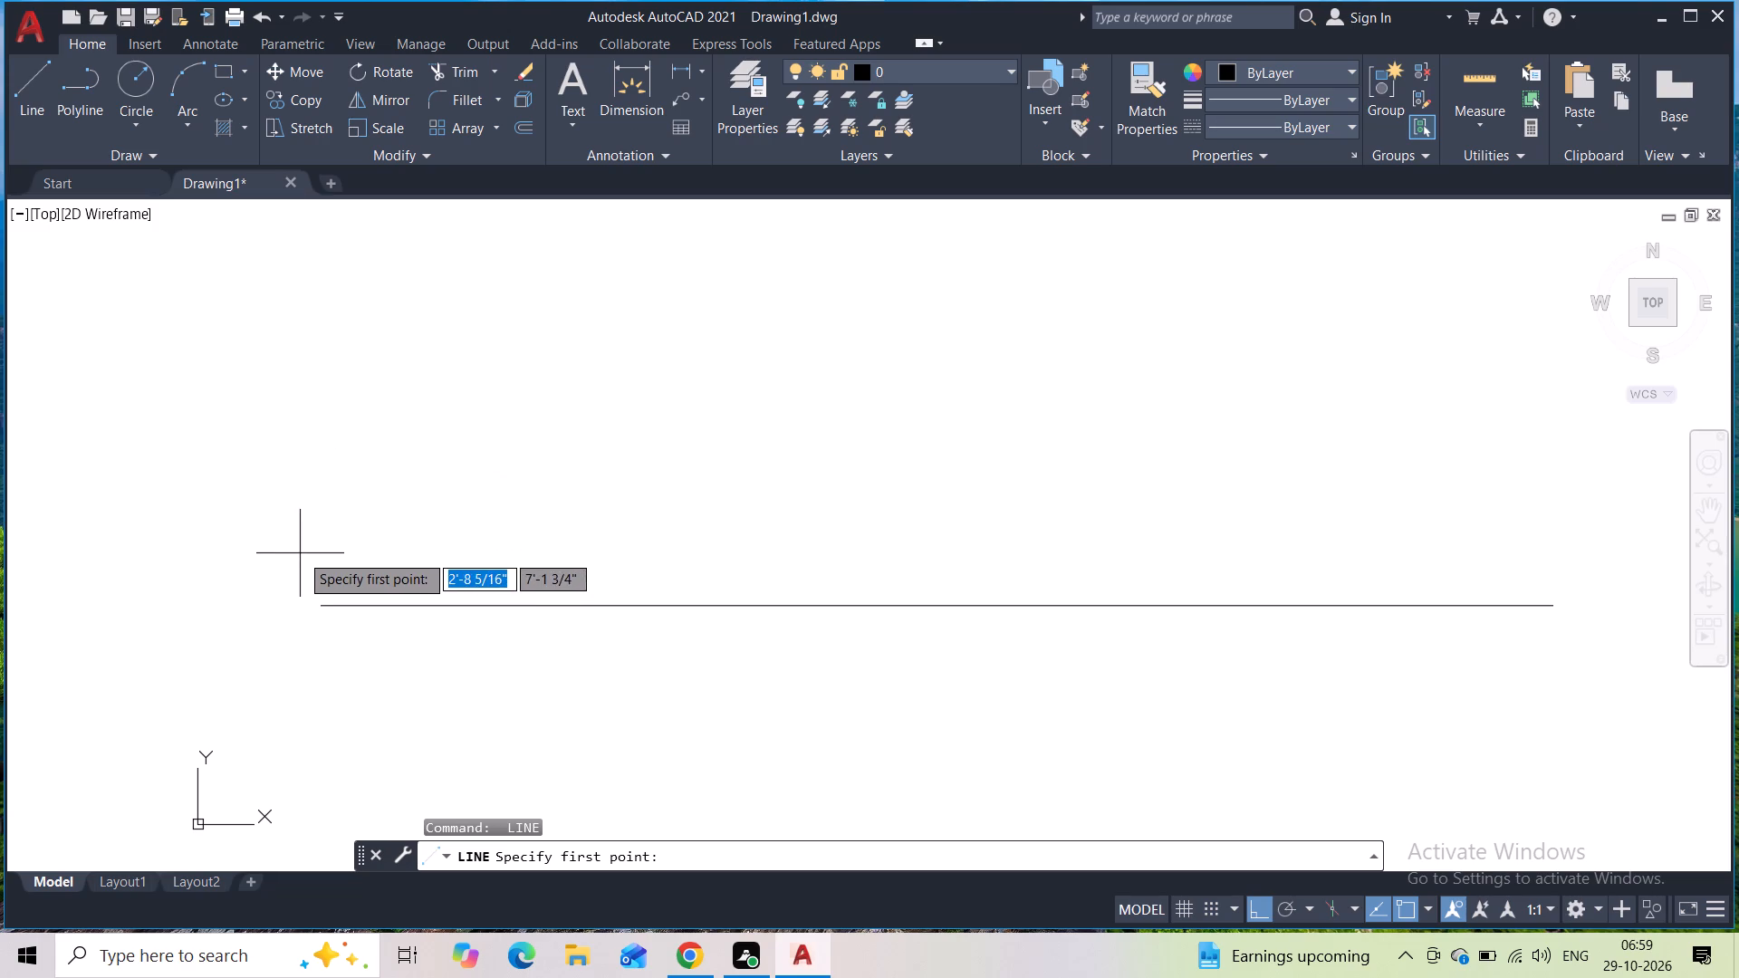
left_click(322, 595)
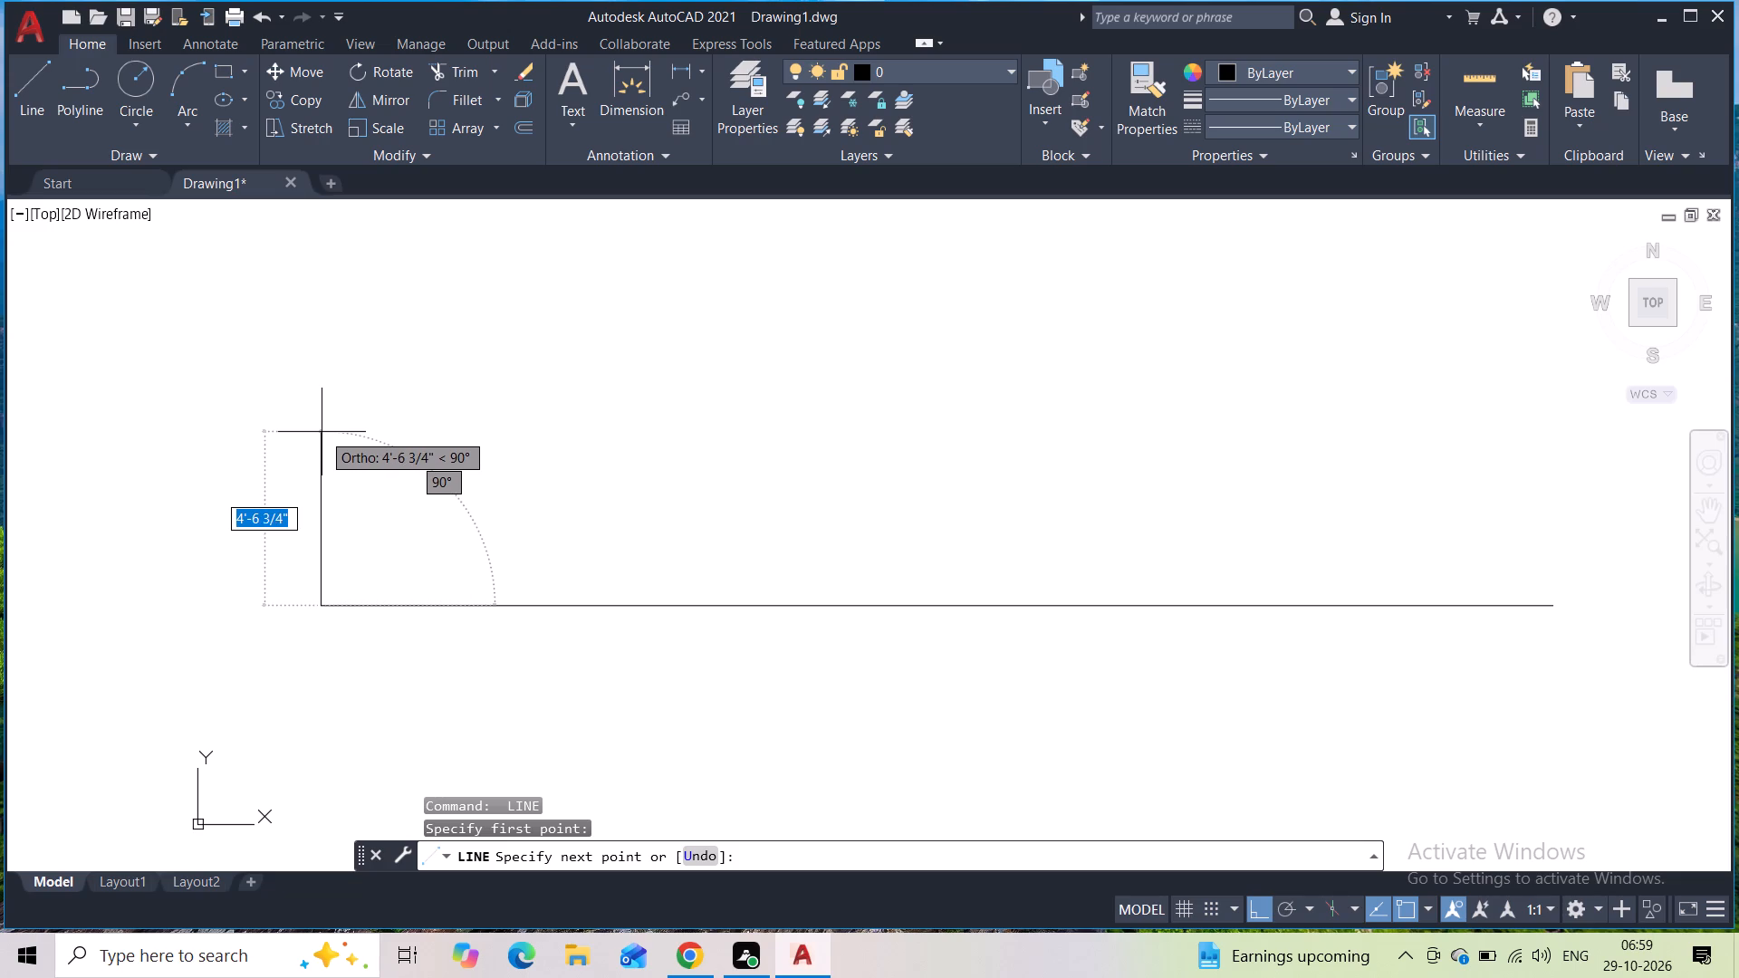
type("12")
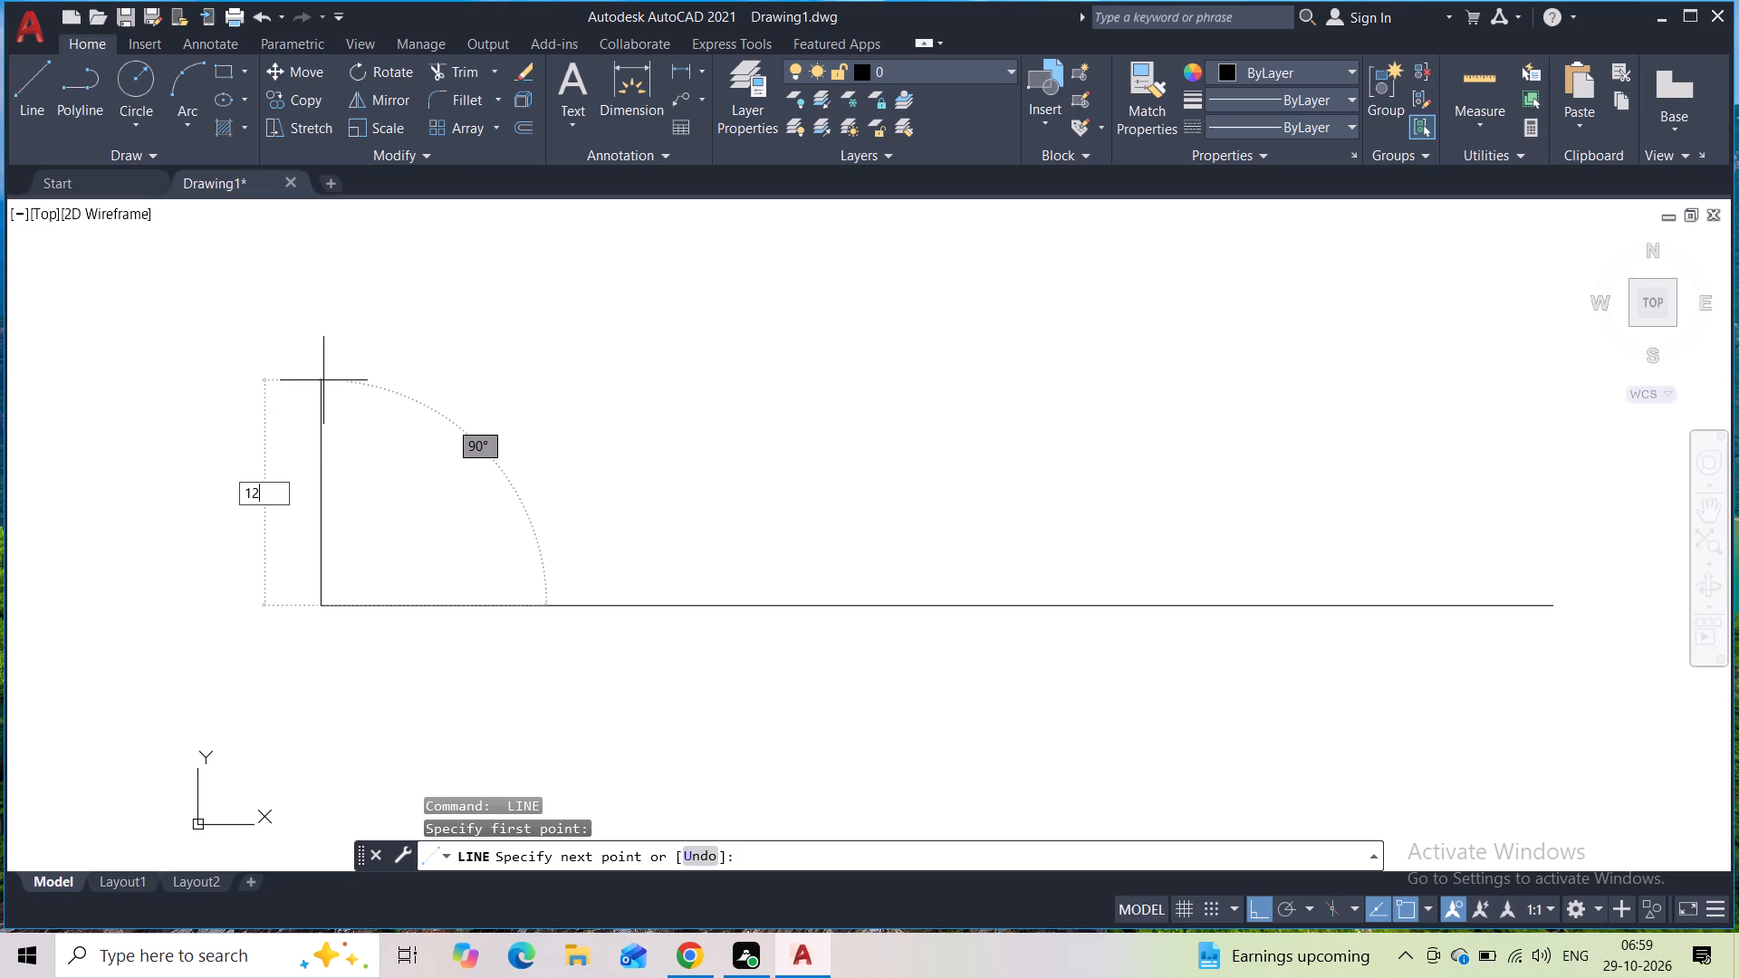
key("apostrophe")
key("Return")
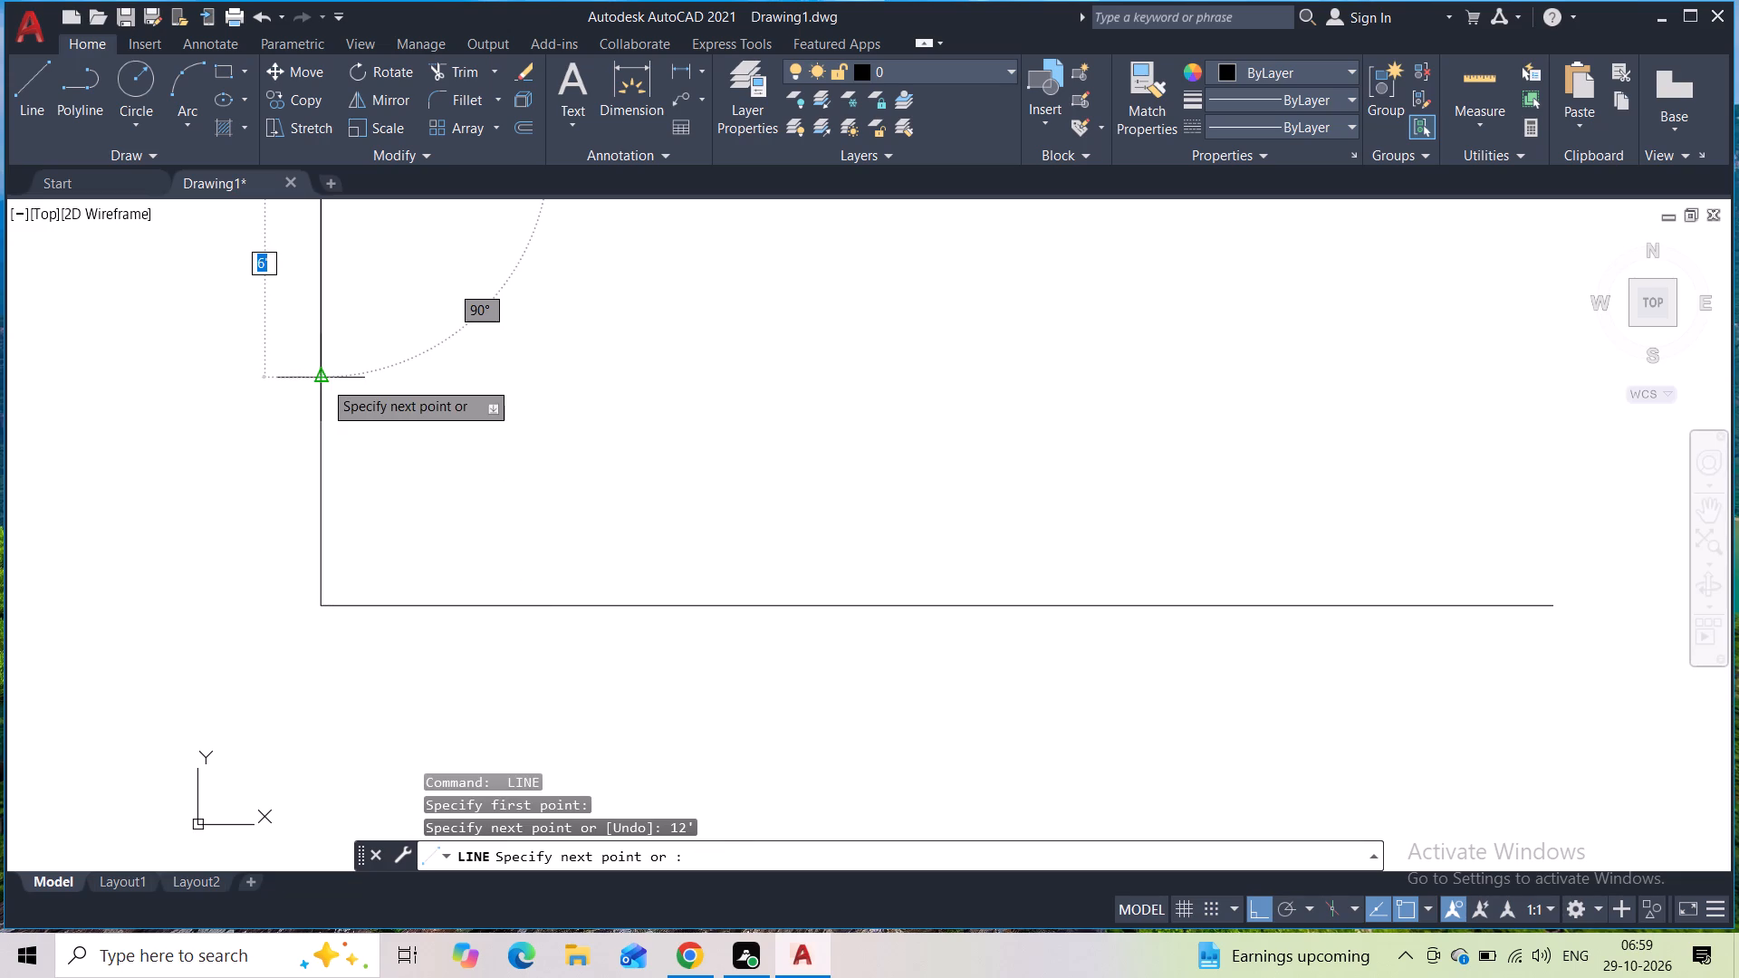
scroll(400, 330, "down", 3)
middle_click_drag(398, 333, 398, 339)
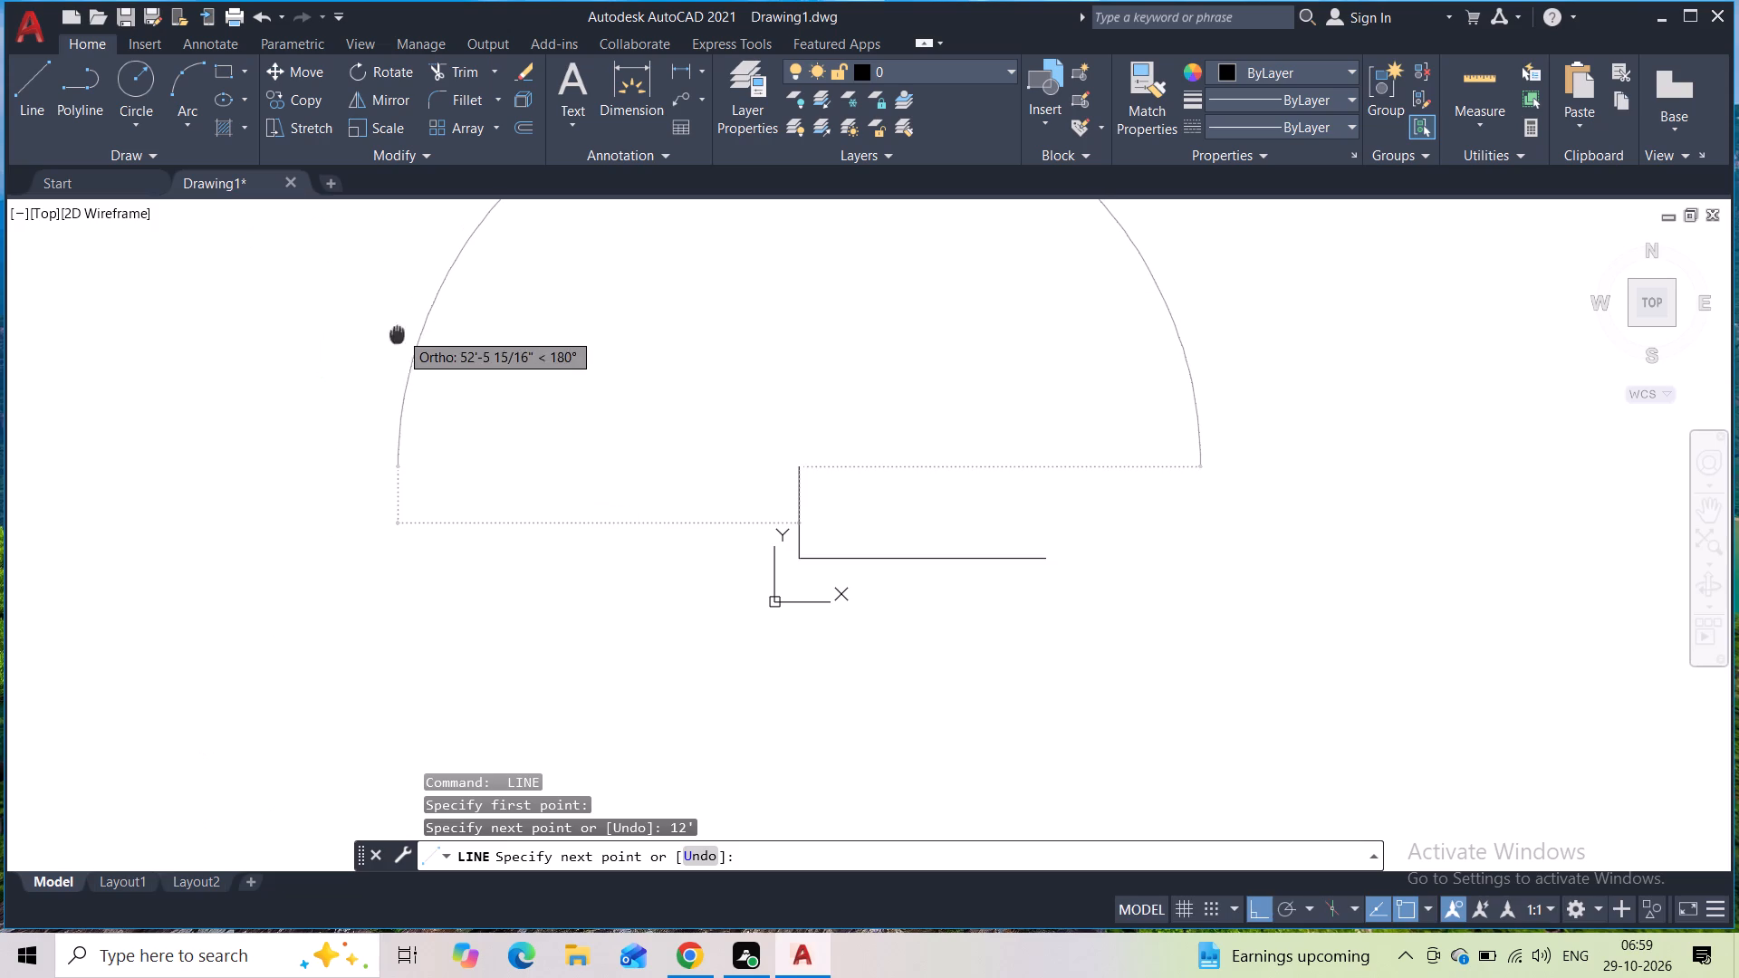
middle_click_drag(398, 339, 392, 450)
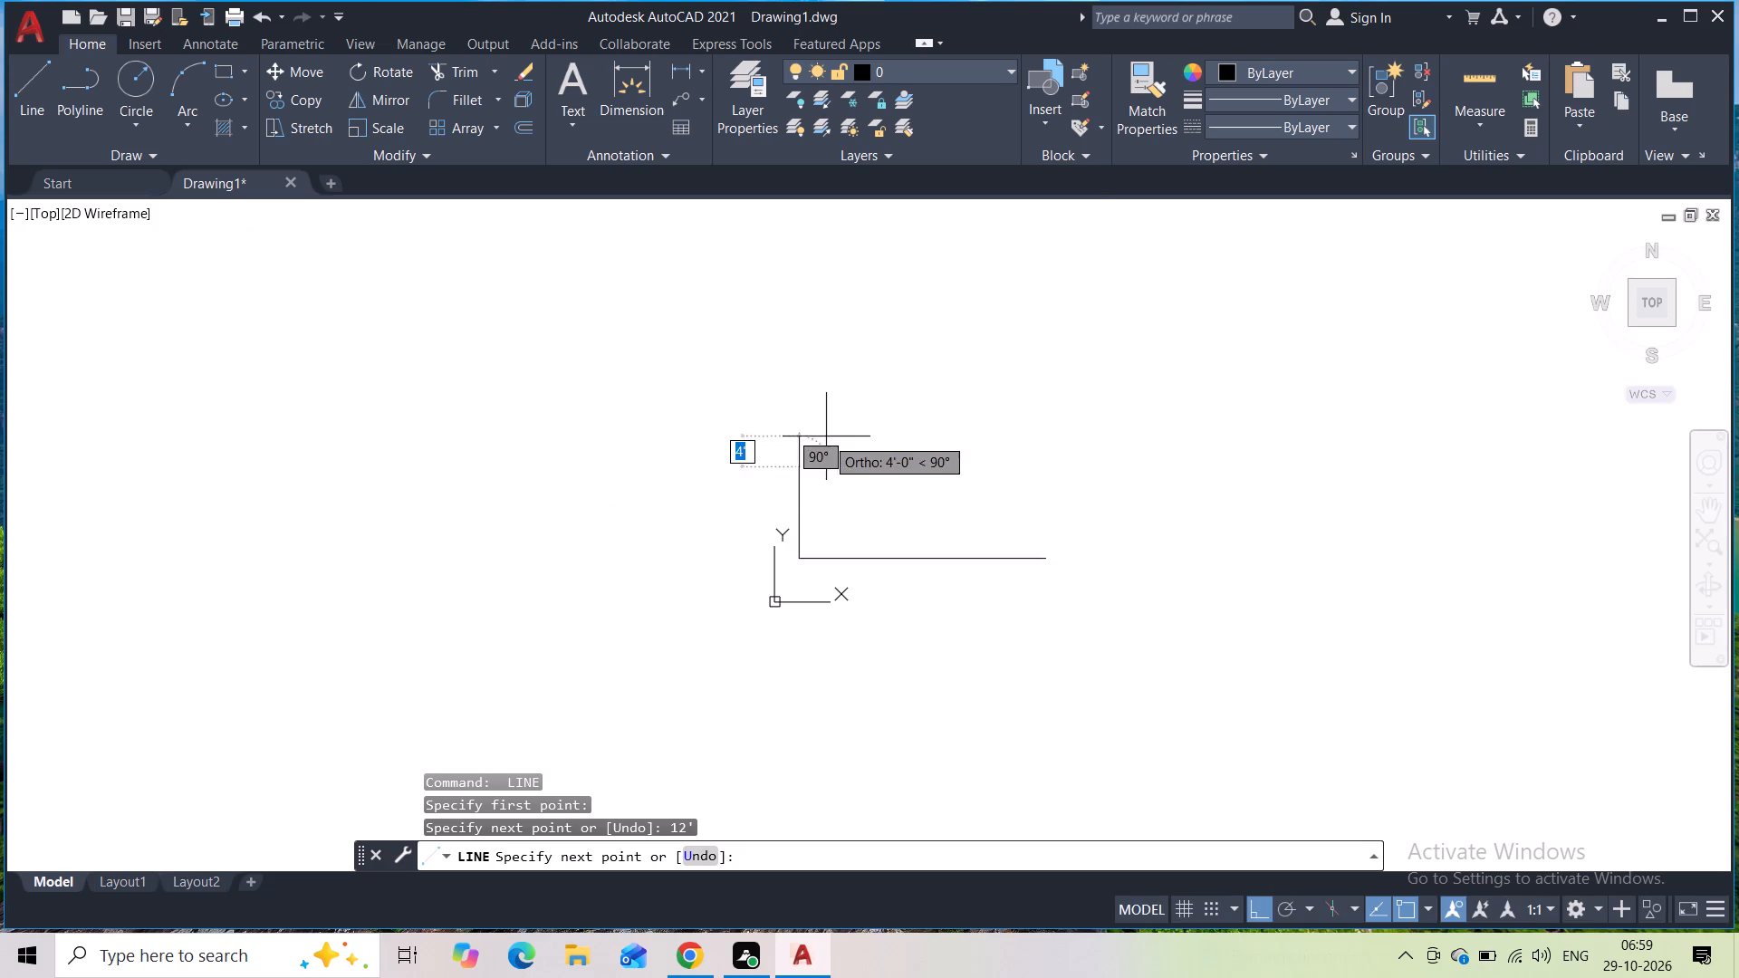
middle_click_drag(865, 472, 631, 448)
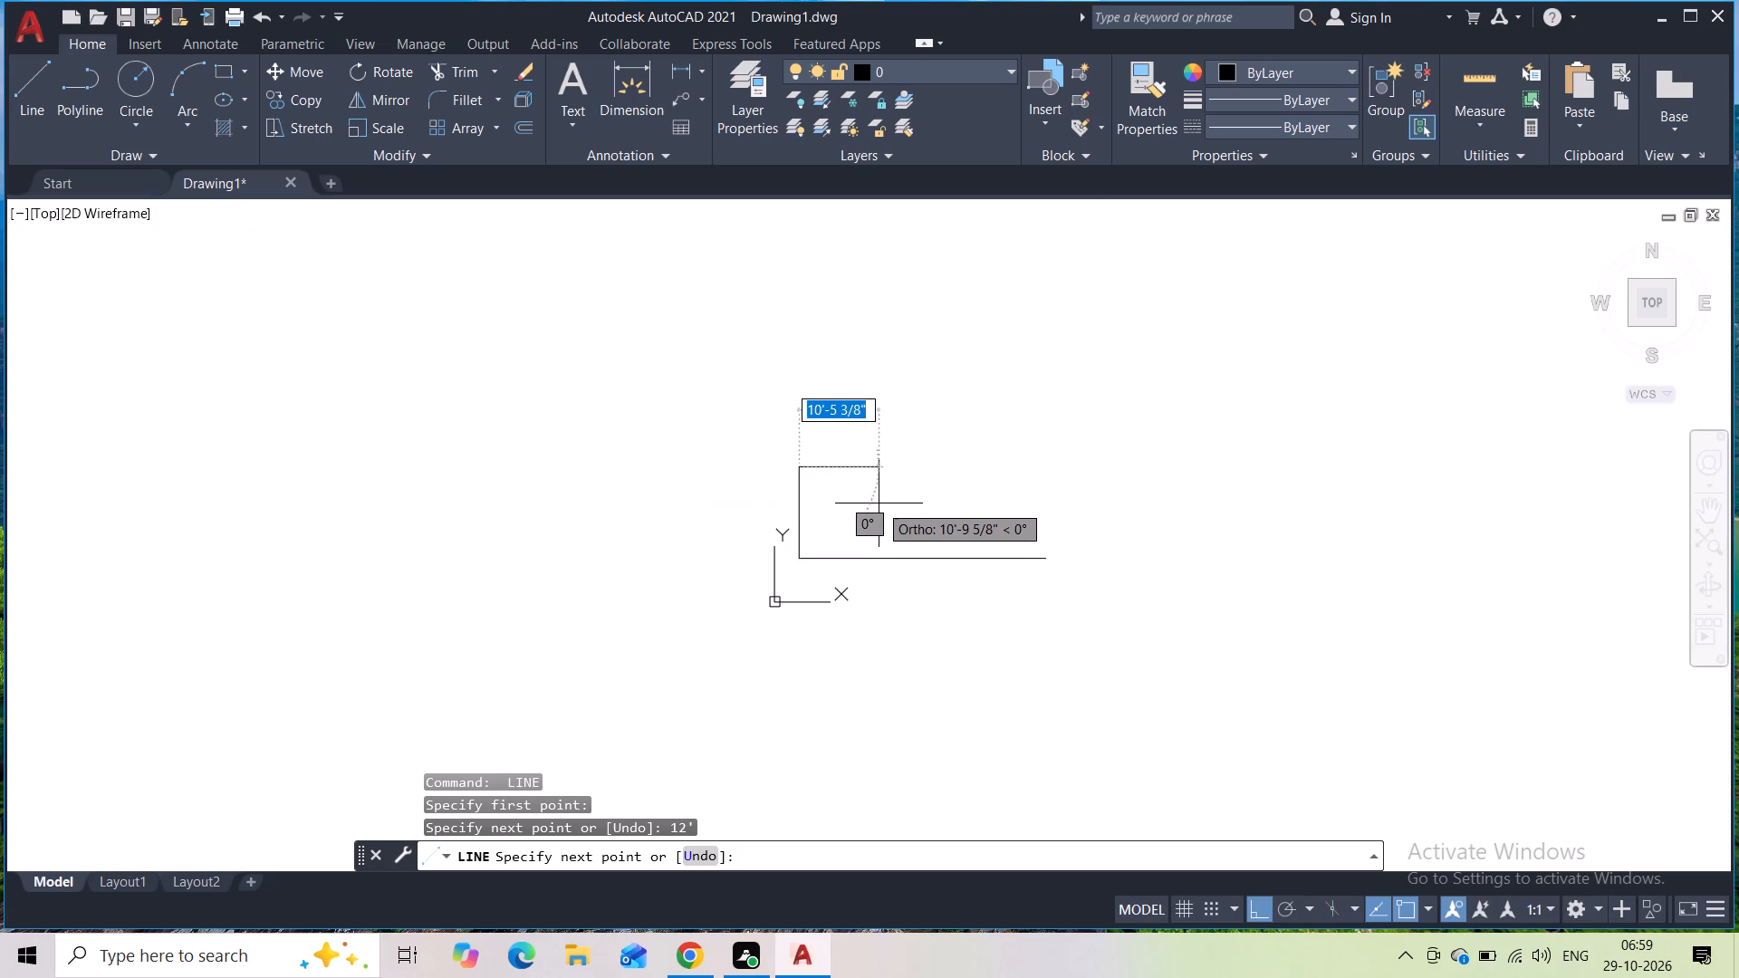
middle_click_drag(876, 500, 700, 477)
middle_click_drag(846, 498, 802, 489)
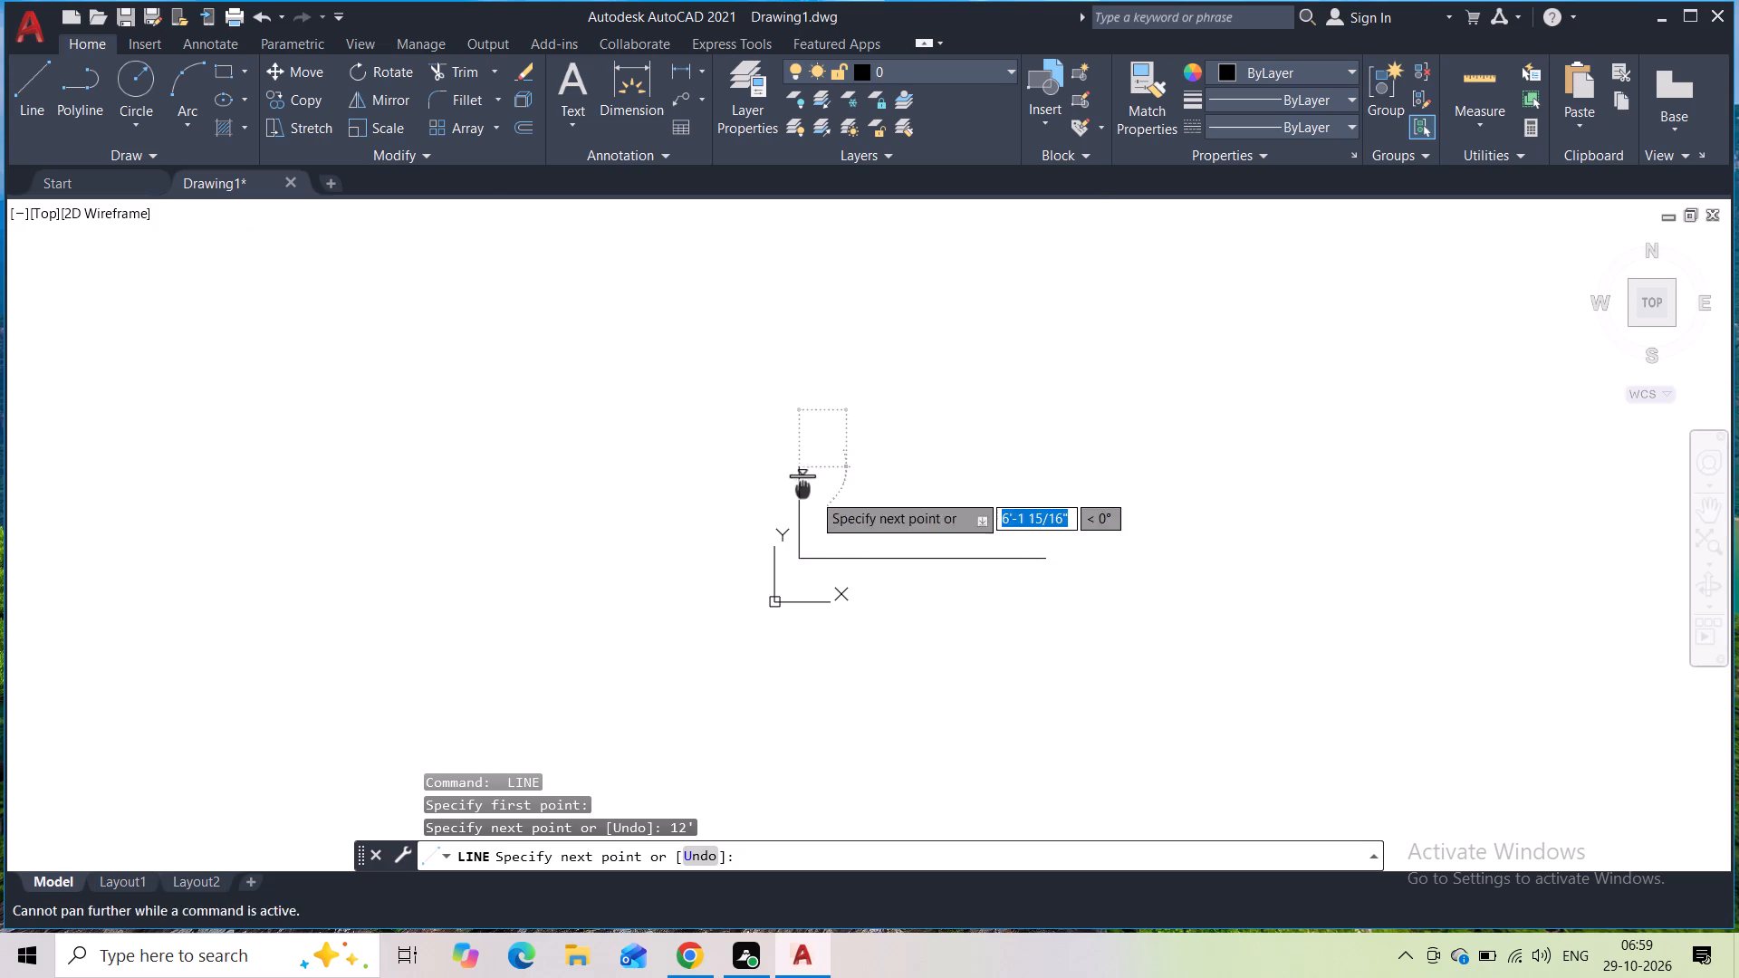
middle_click_drag(802, 489, 800, 487)
key("Escape")
key("grave")
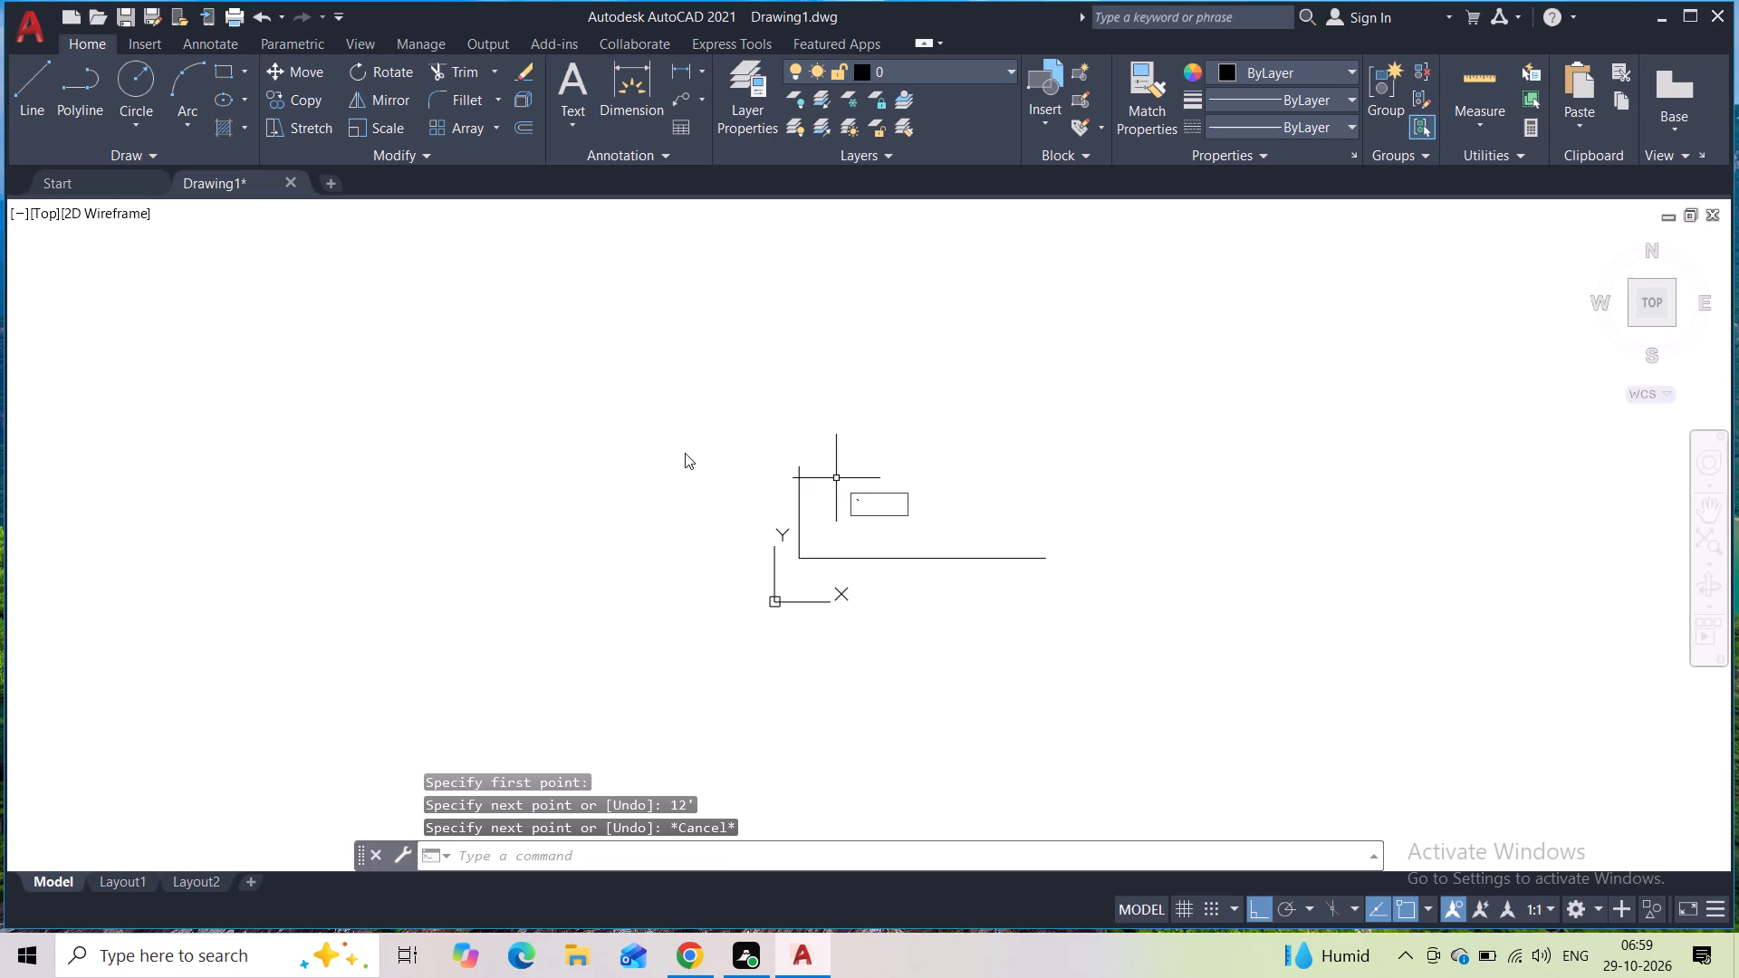
key("Escape")
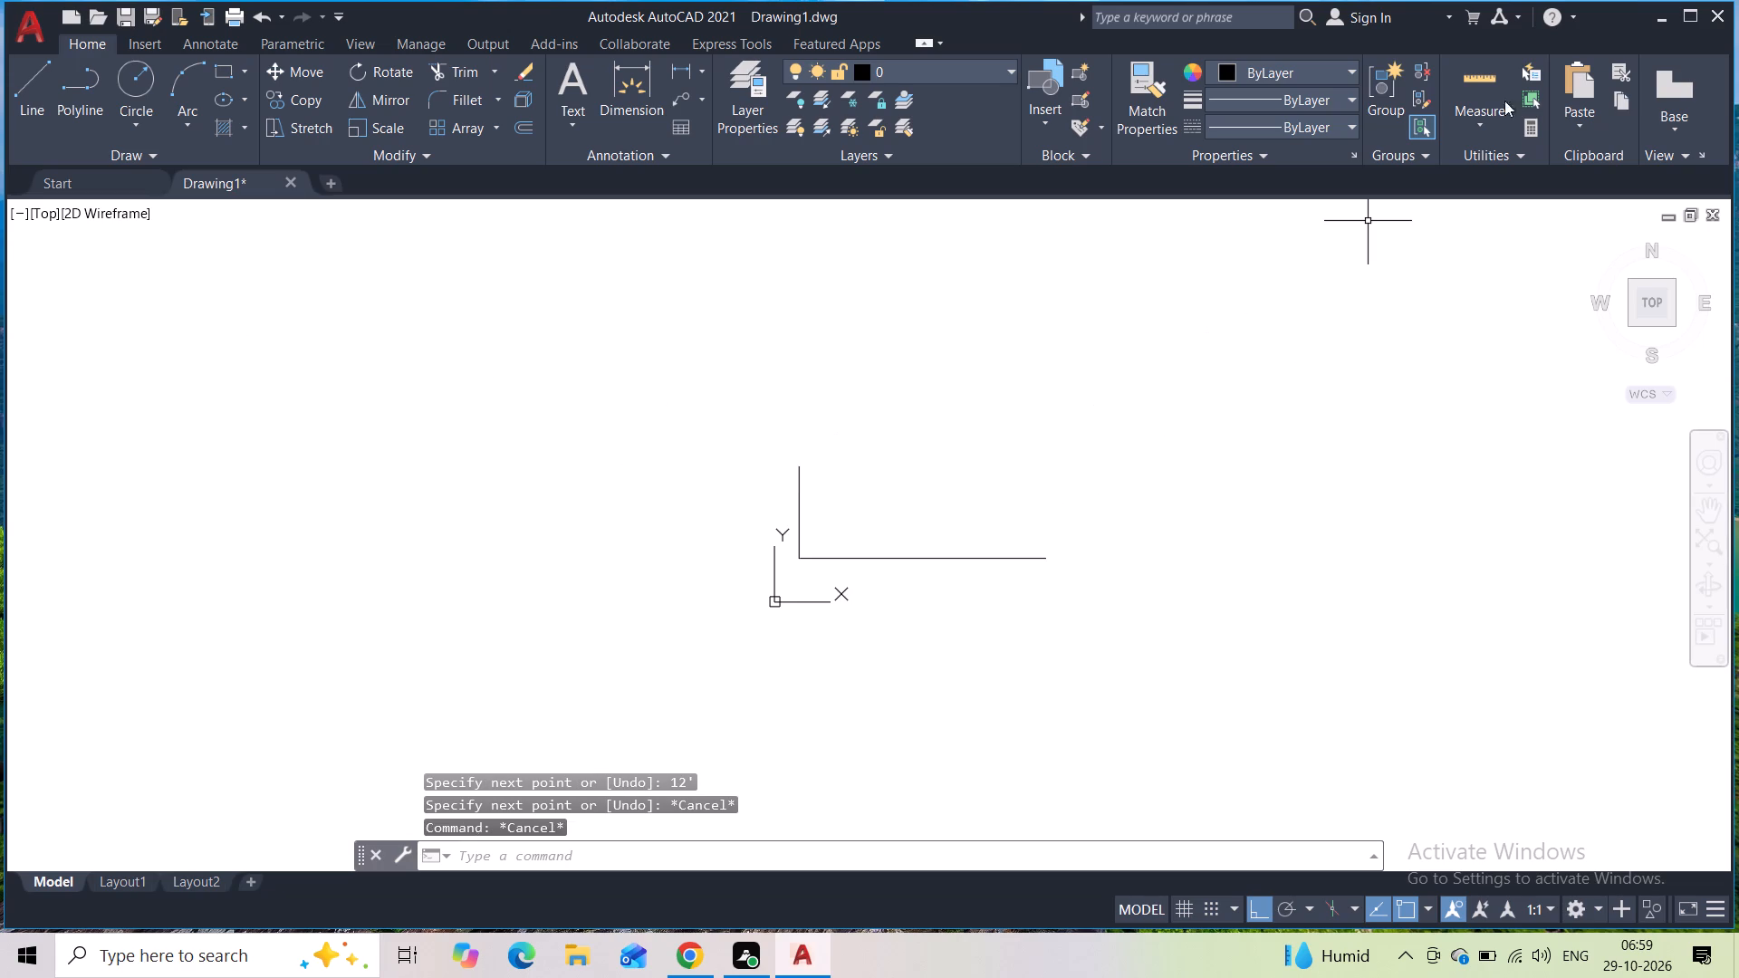
Maximize the application window.
left_click(1686, 8)
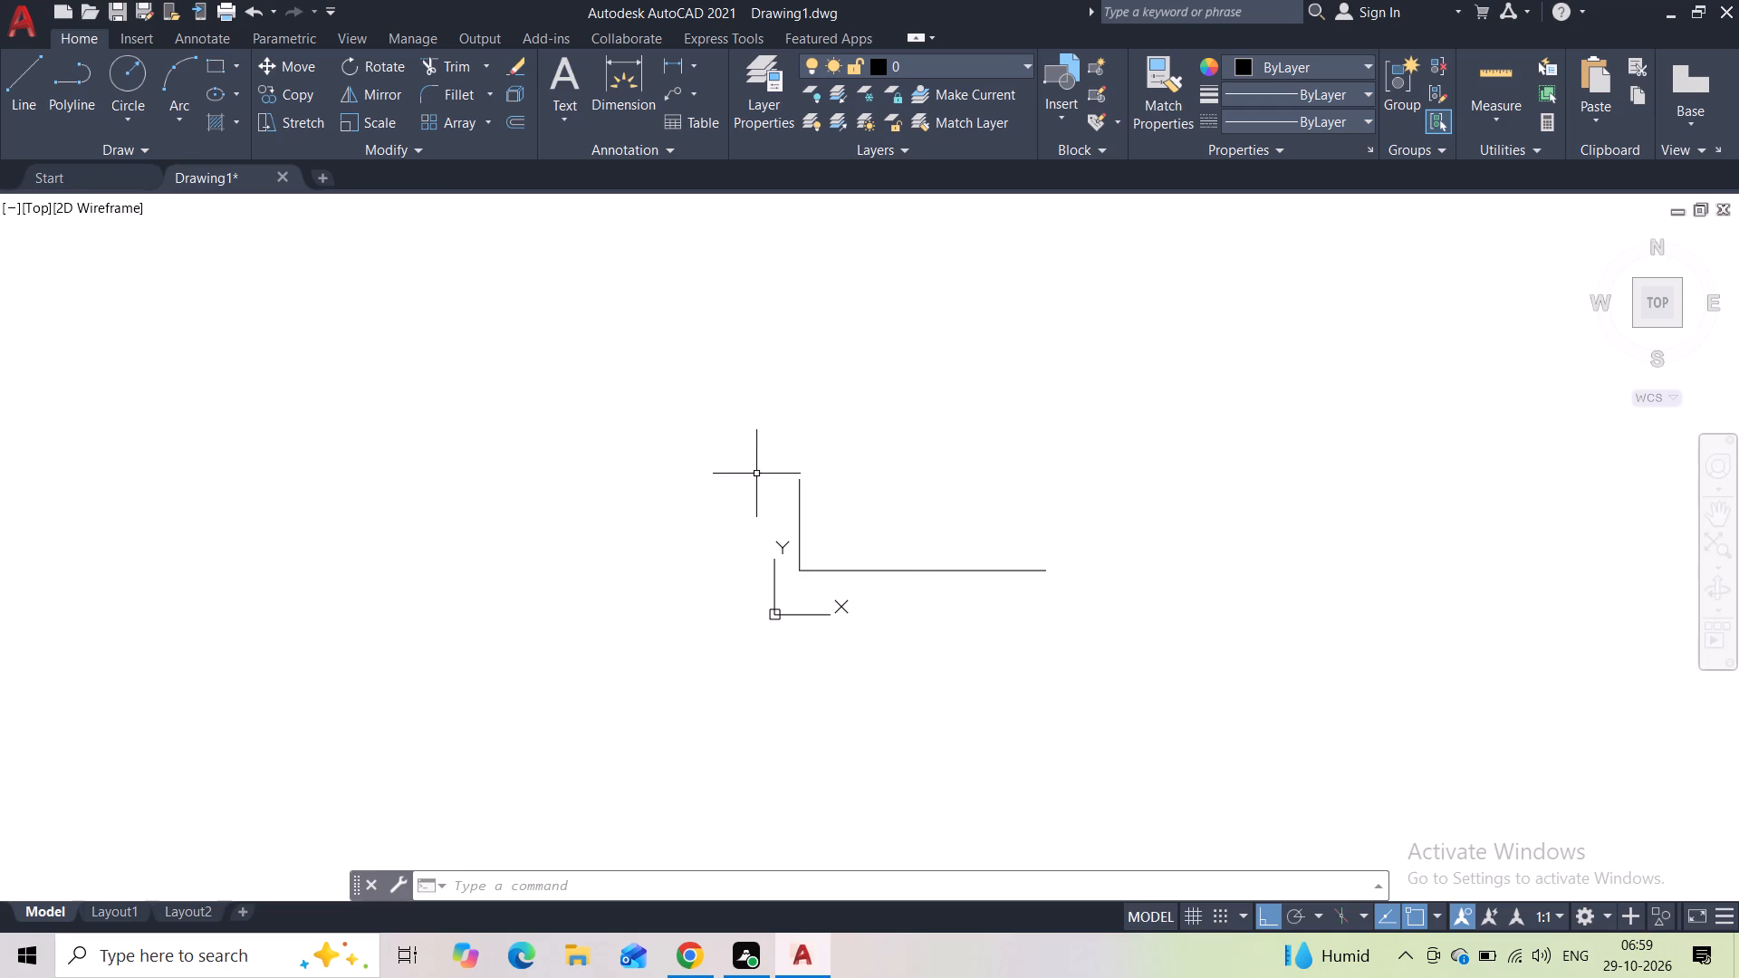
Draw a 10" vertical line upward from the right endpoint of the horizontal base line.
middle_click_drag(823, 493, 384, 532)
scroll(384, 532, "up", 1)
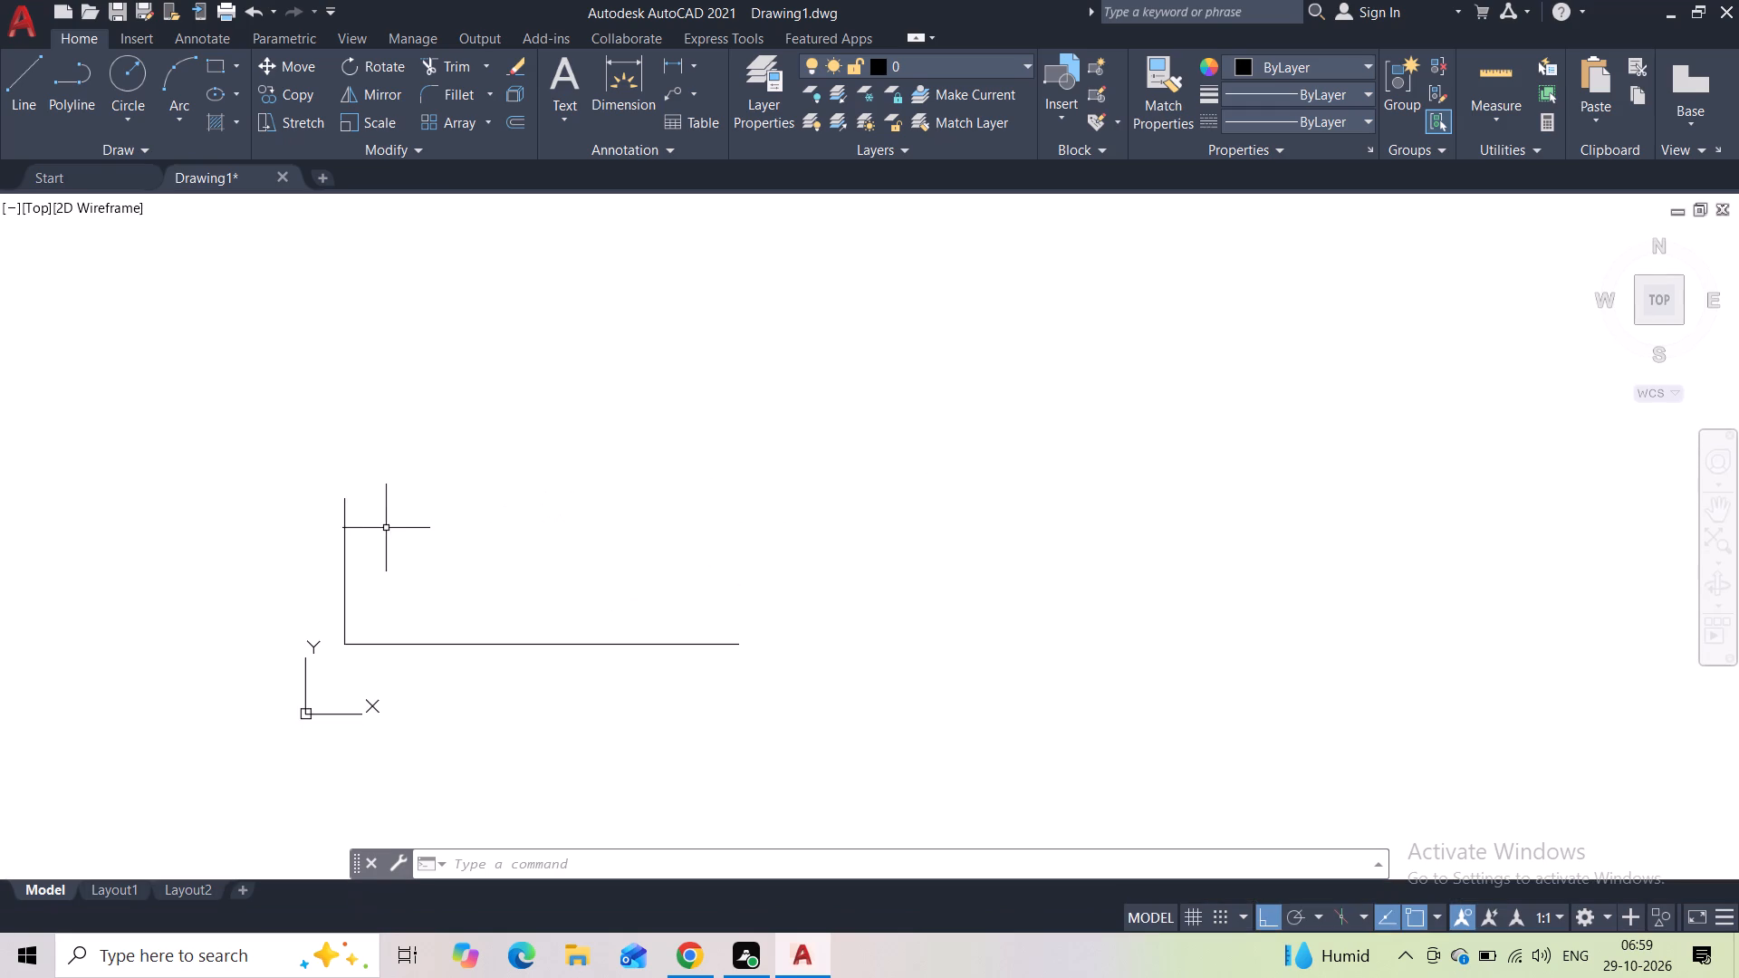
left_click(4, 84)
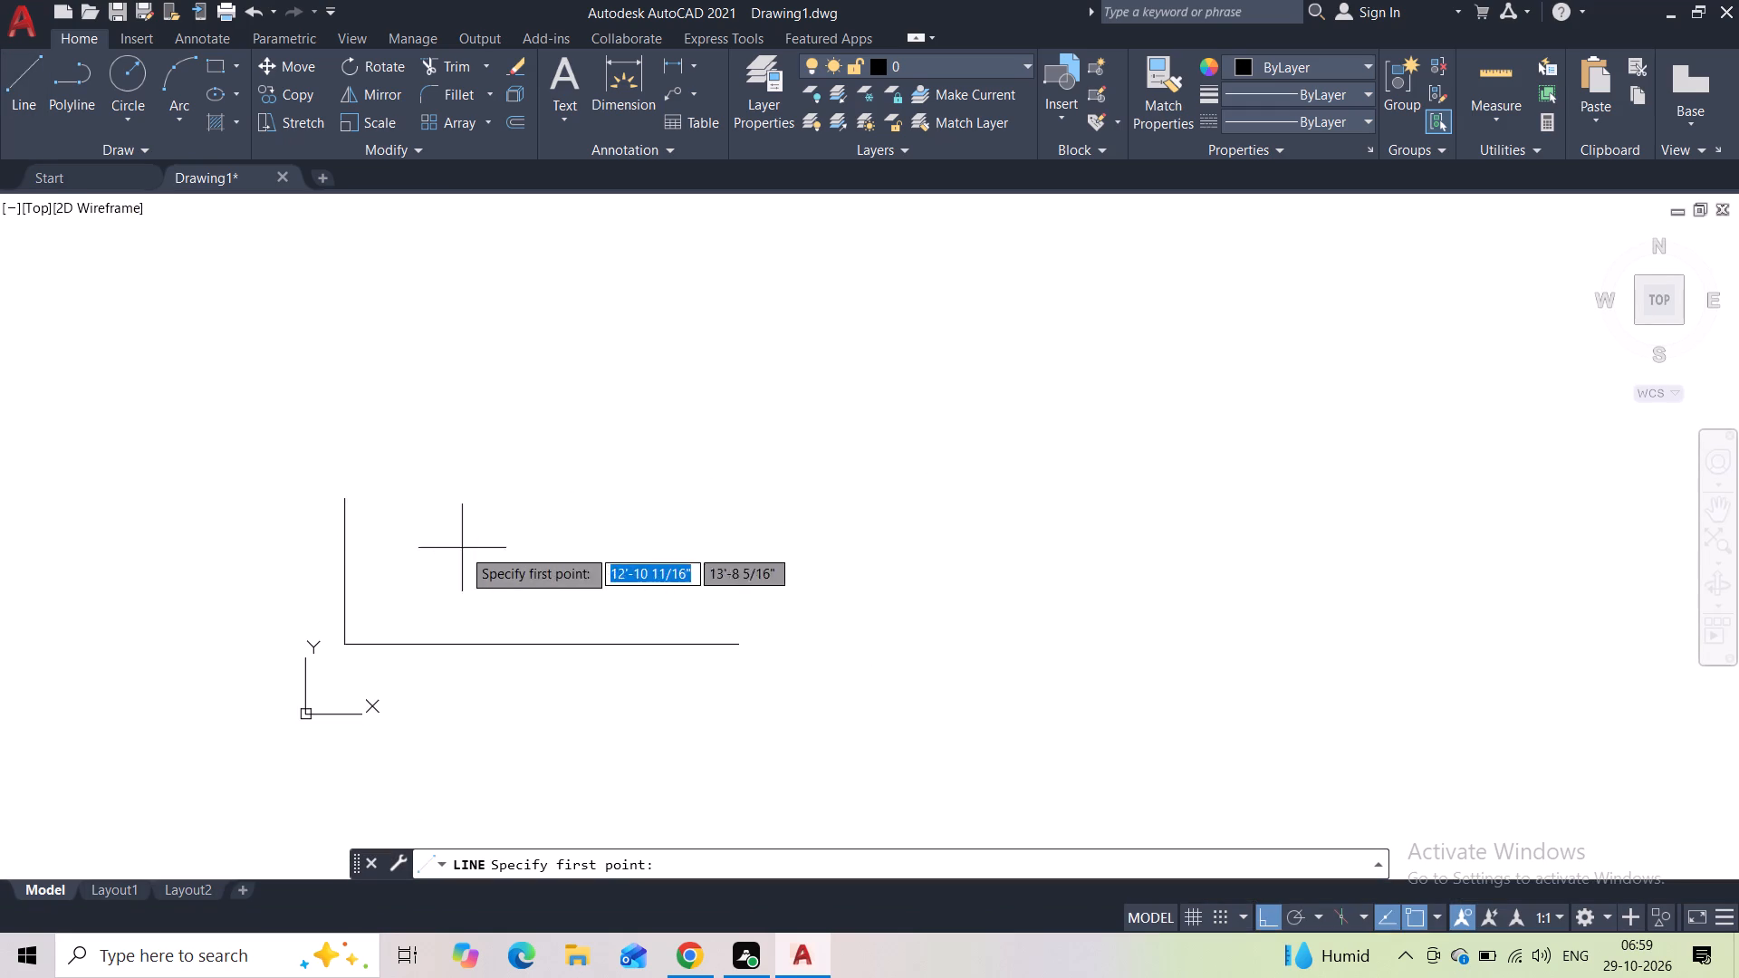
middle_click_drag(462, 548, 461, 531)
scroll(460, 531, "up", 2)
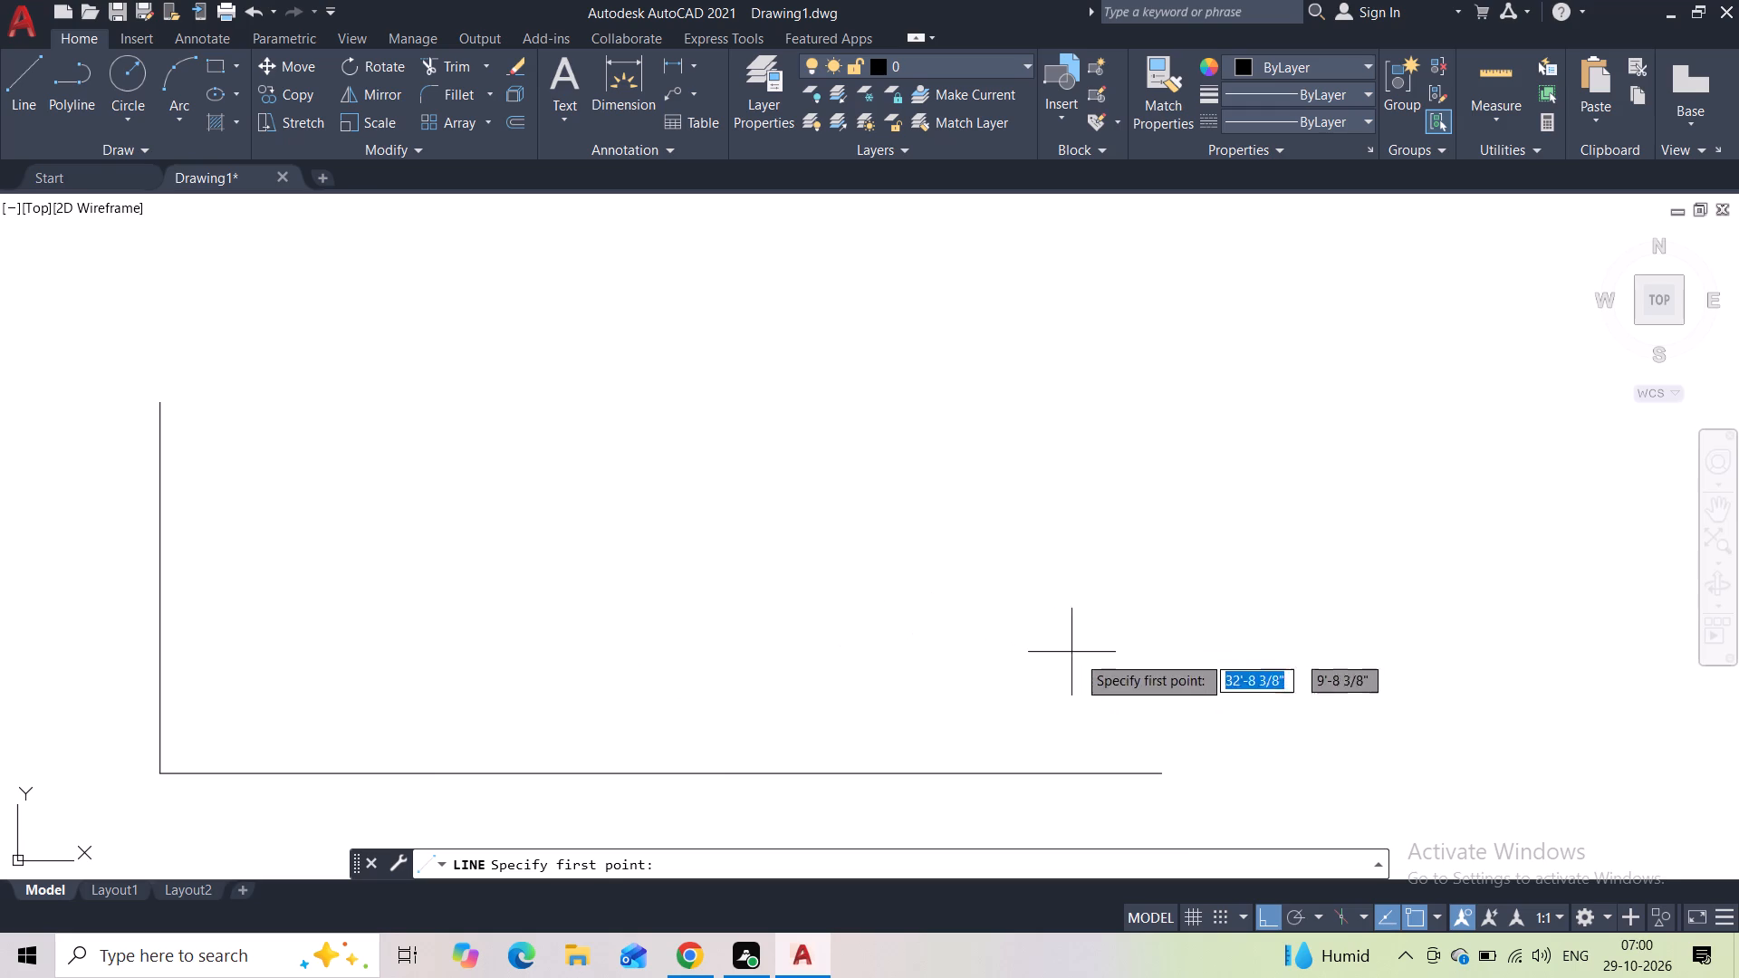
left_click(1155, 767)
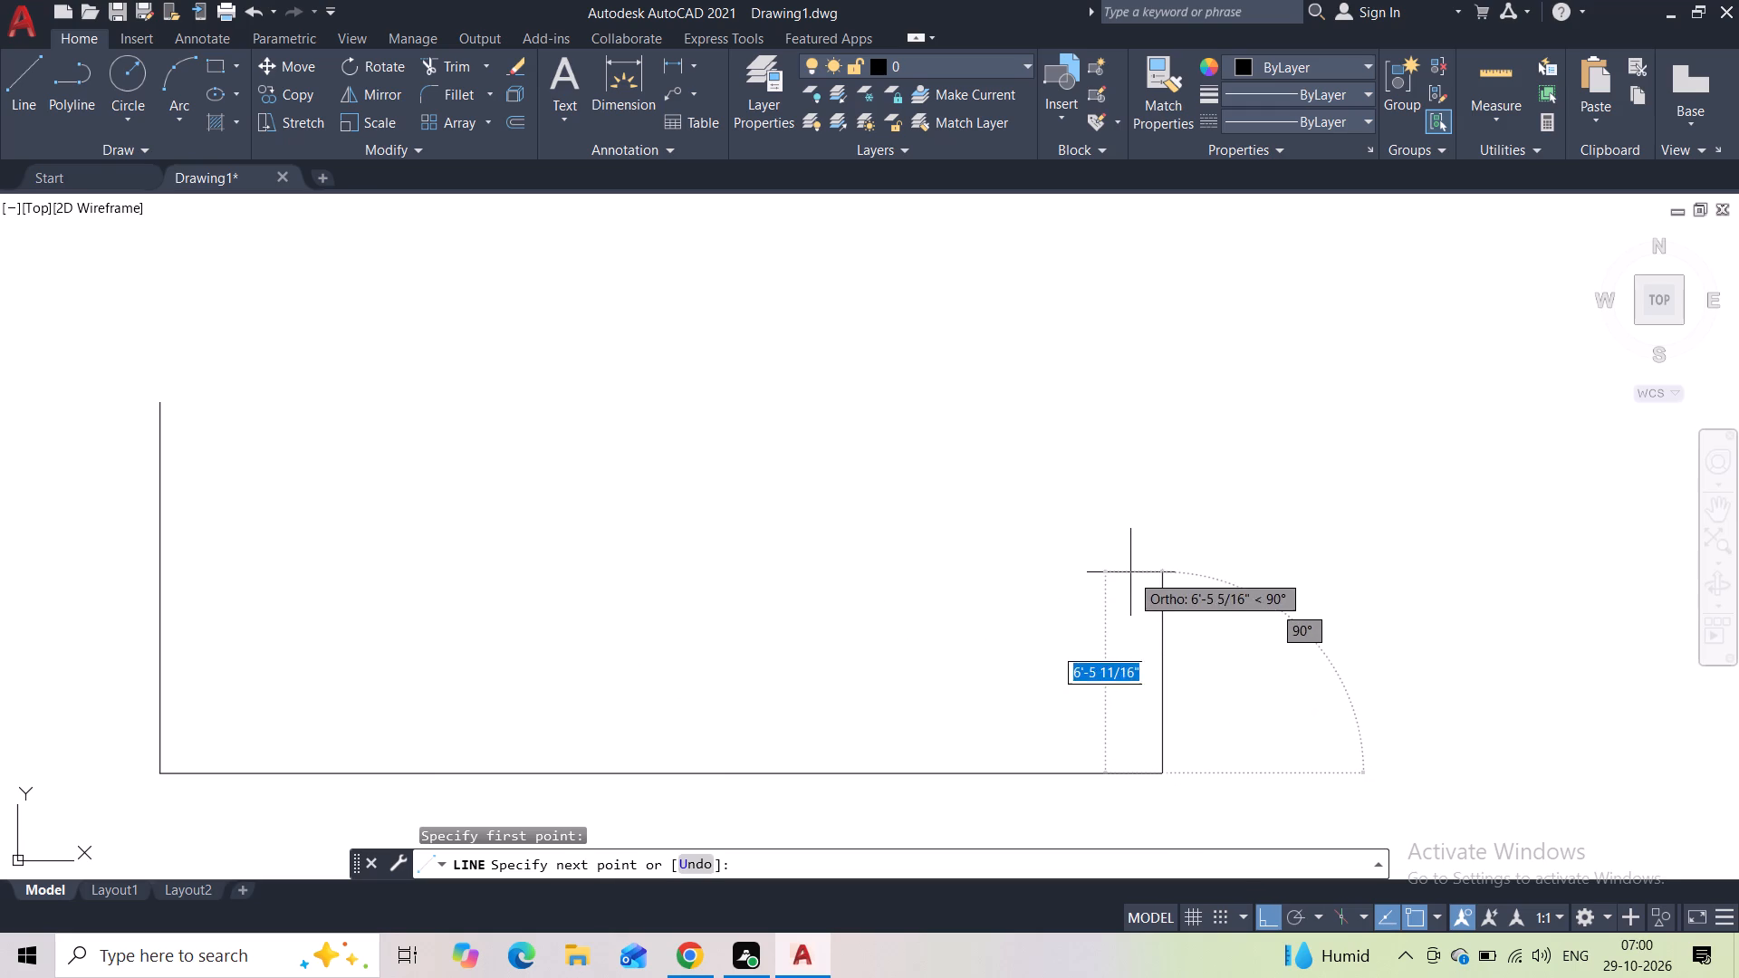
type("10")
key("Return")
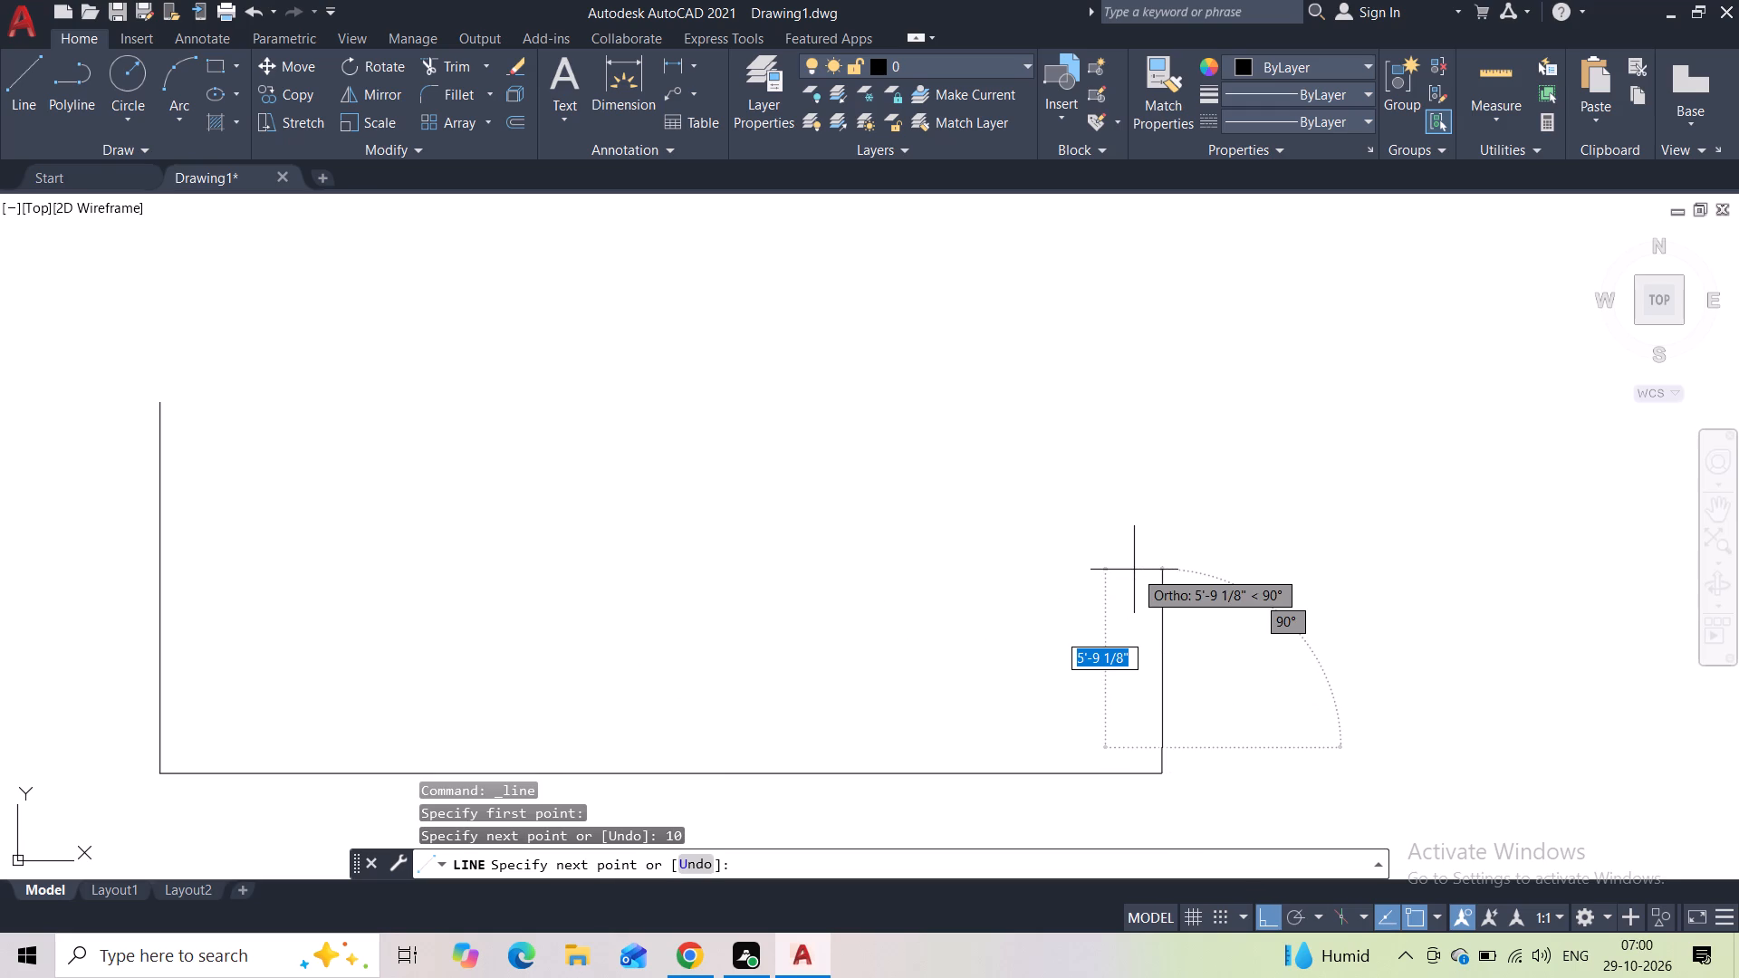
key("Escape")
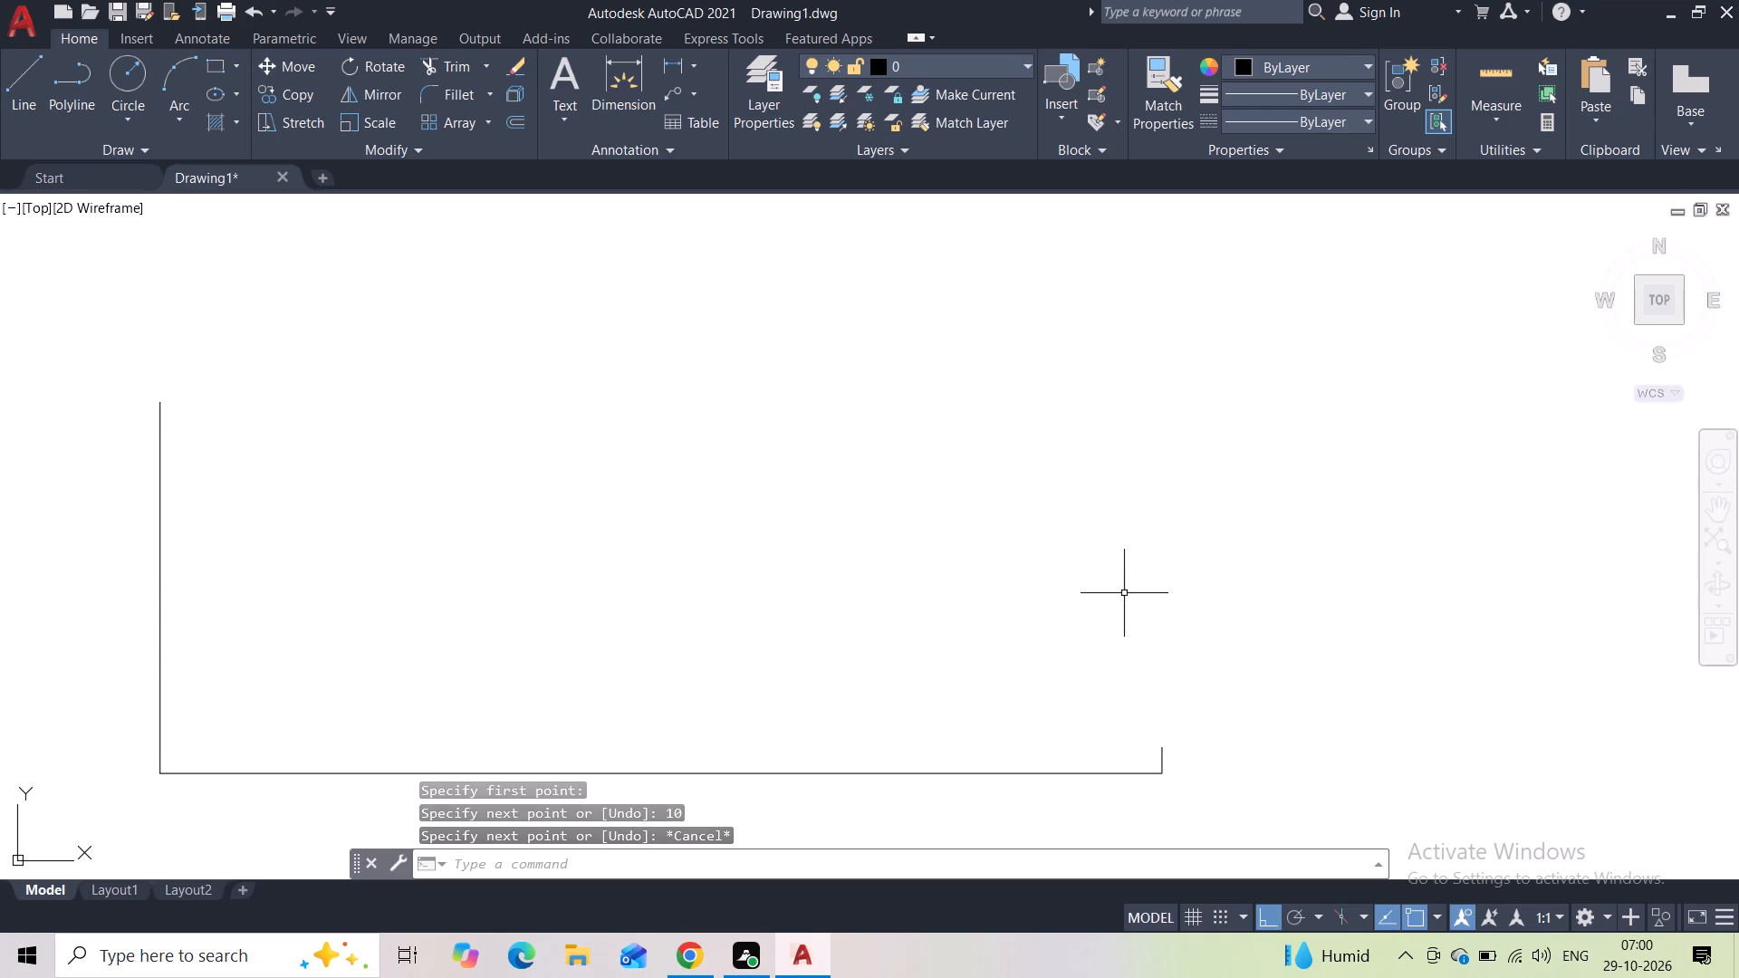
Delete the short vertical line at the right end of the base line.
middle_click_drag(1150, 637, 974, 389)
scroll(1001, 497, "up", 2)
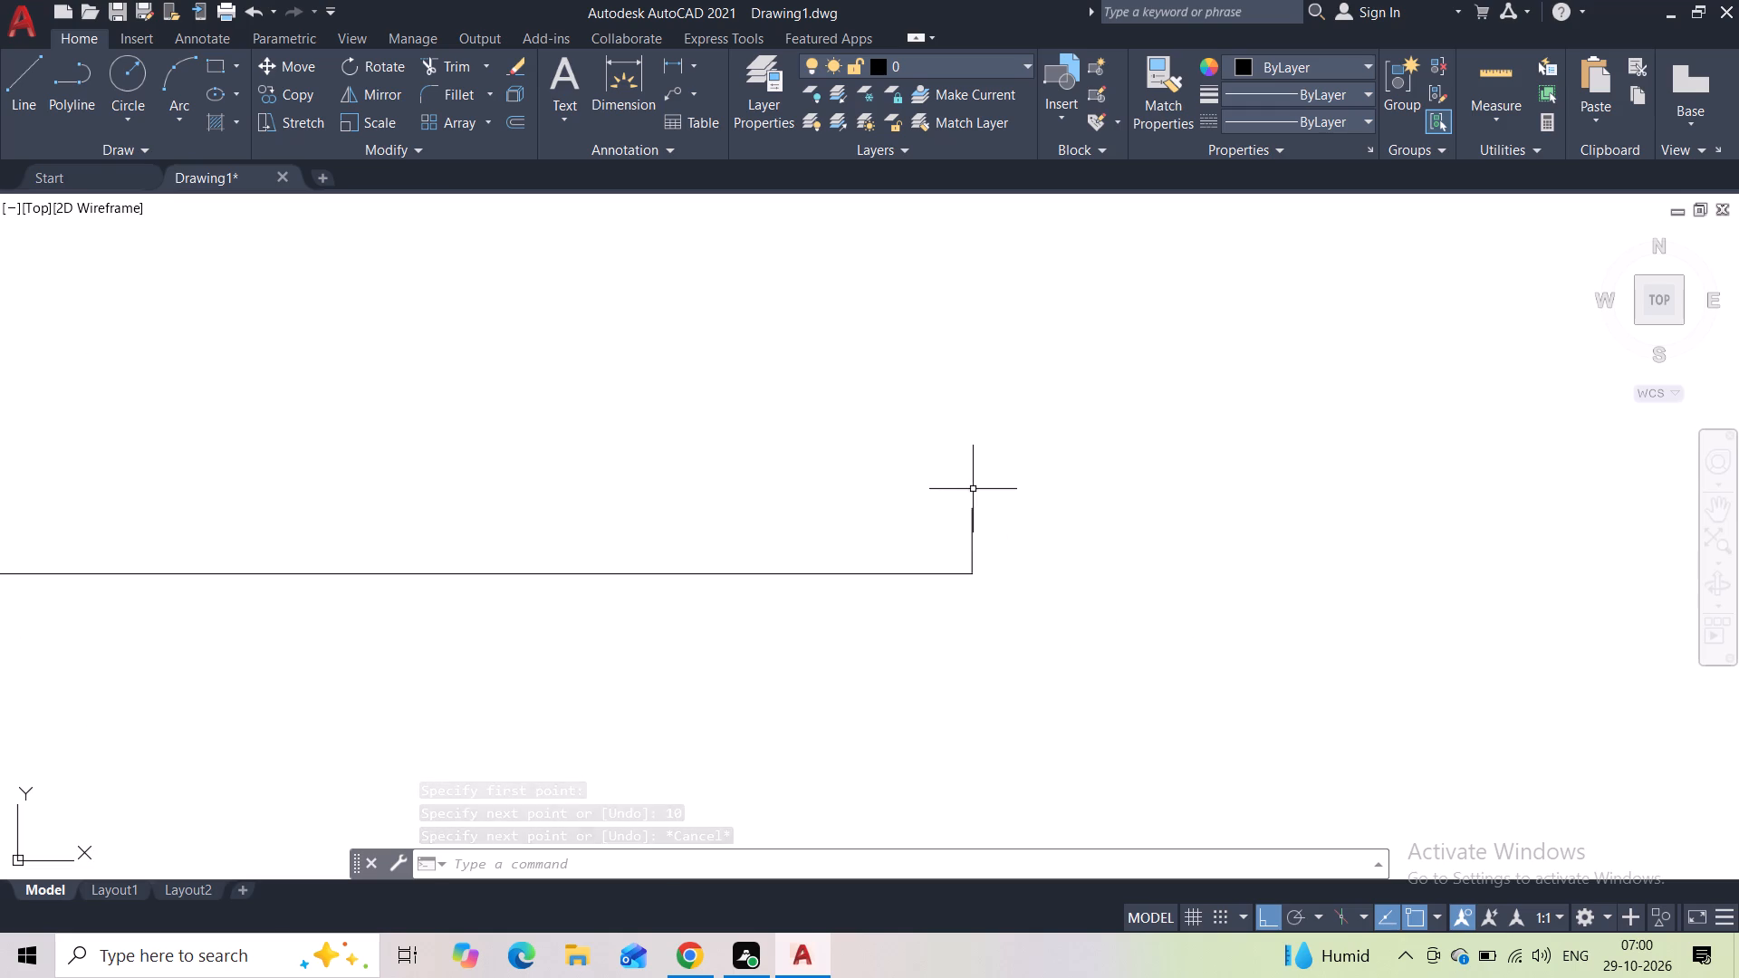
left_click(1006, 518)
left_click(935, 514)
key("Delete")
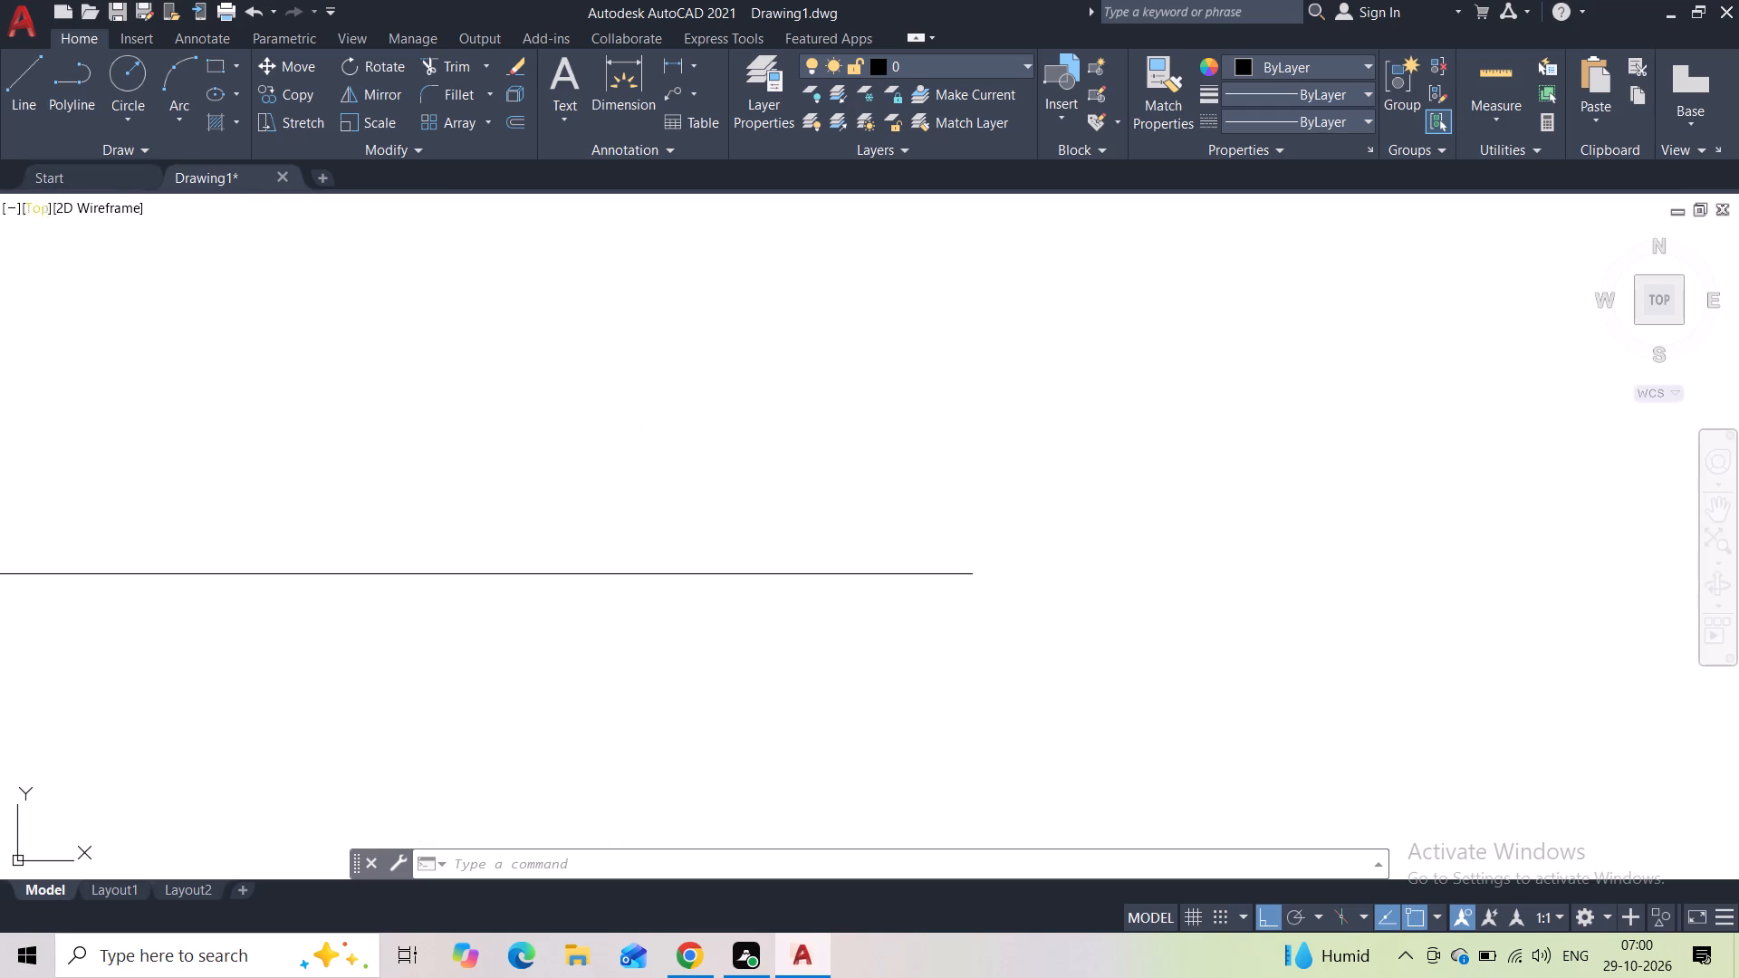
Draw a rectangular outline from the base line's right endpoint: 12' up, about 9' to the left, and straight down to the base line.
left_click(14, 89)
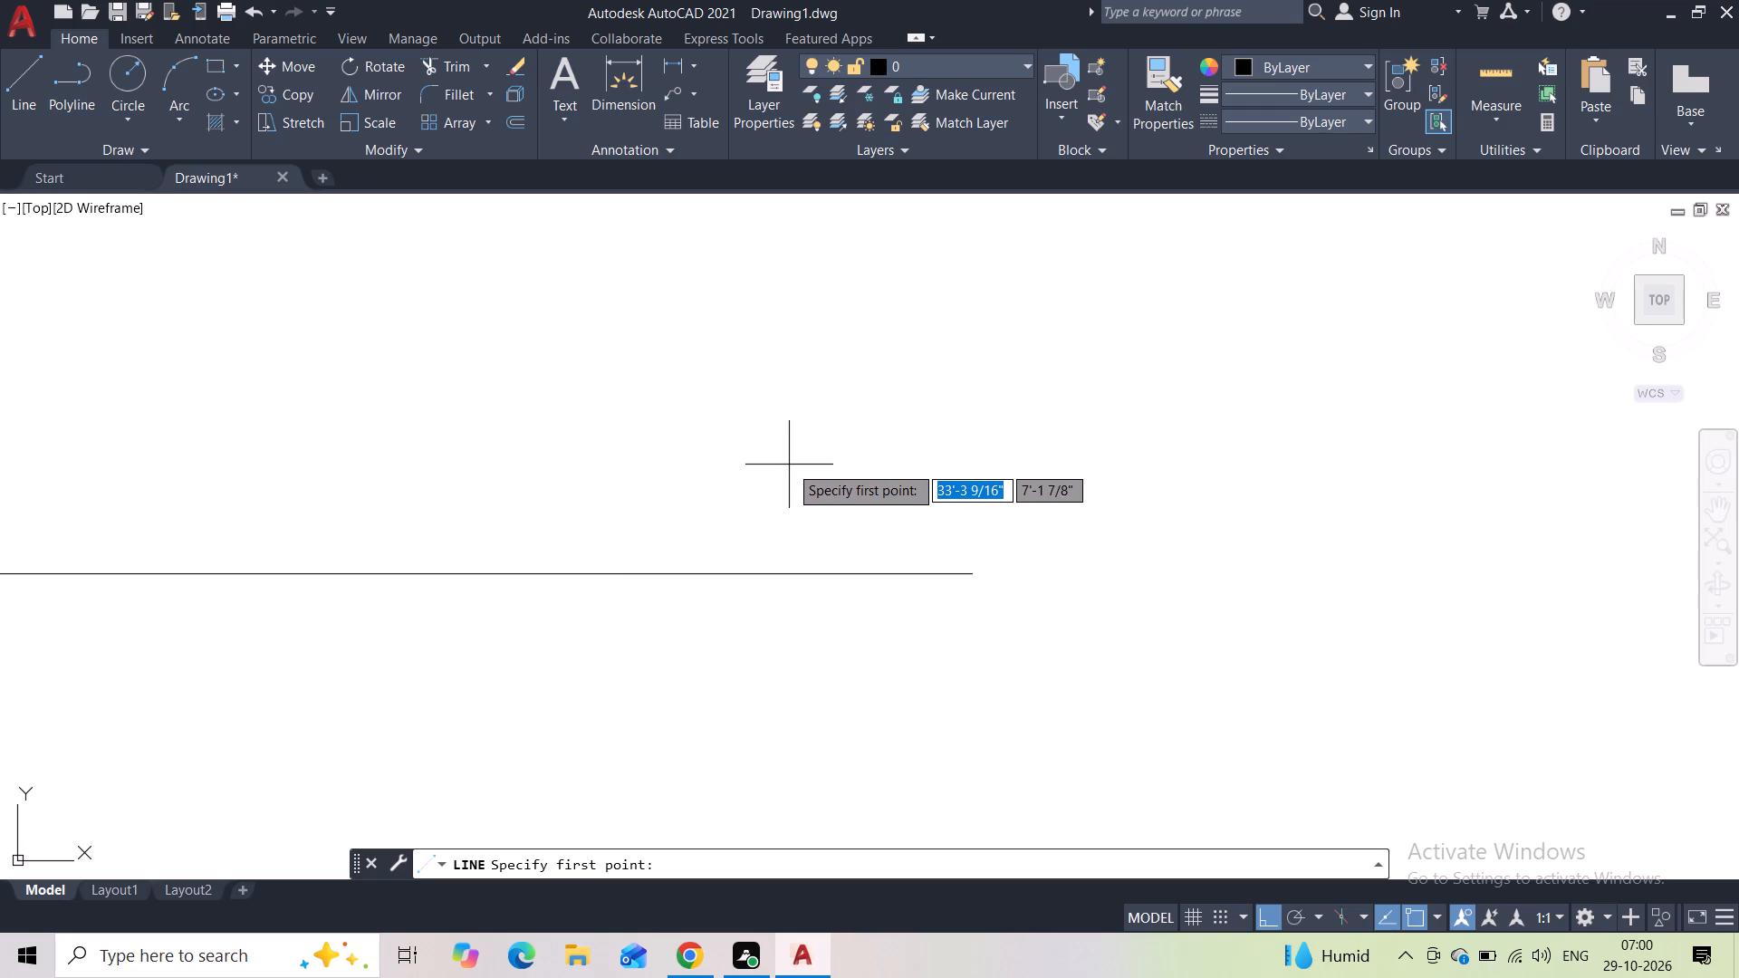
left_click(964, 574)
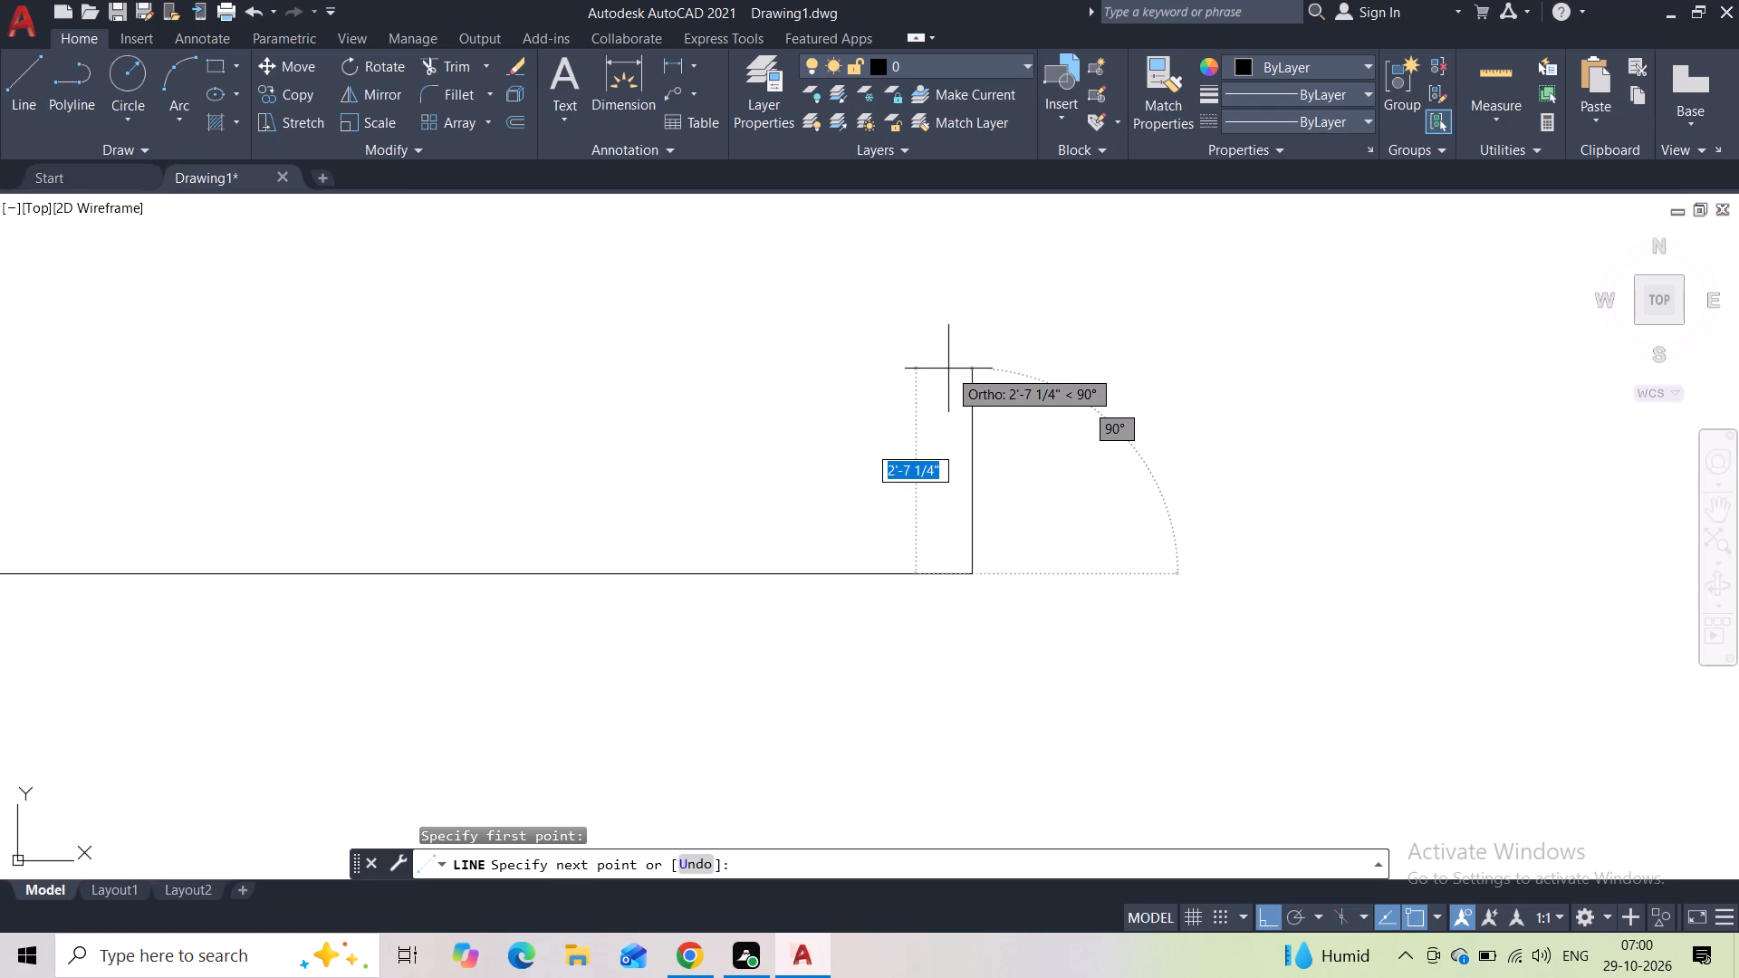
type("12")
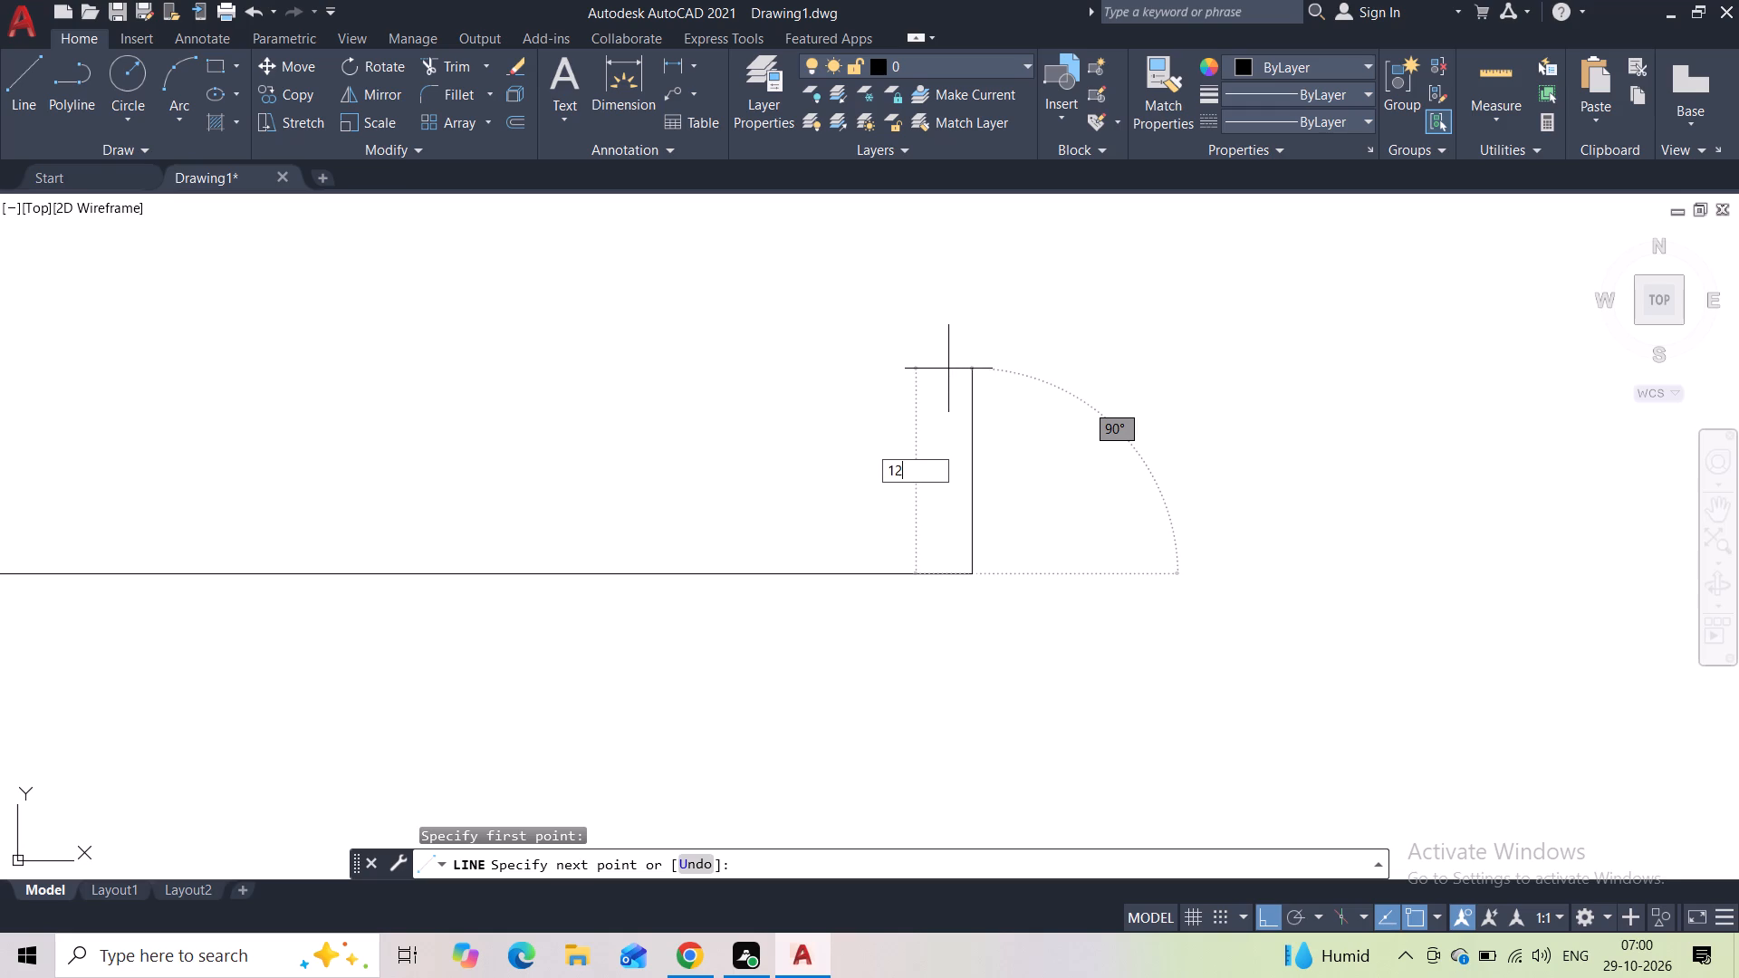
key("apostrophe")
key("Return")
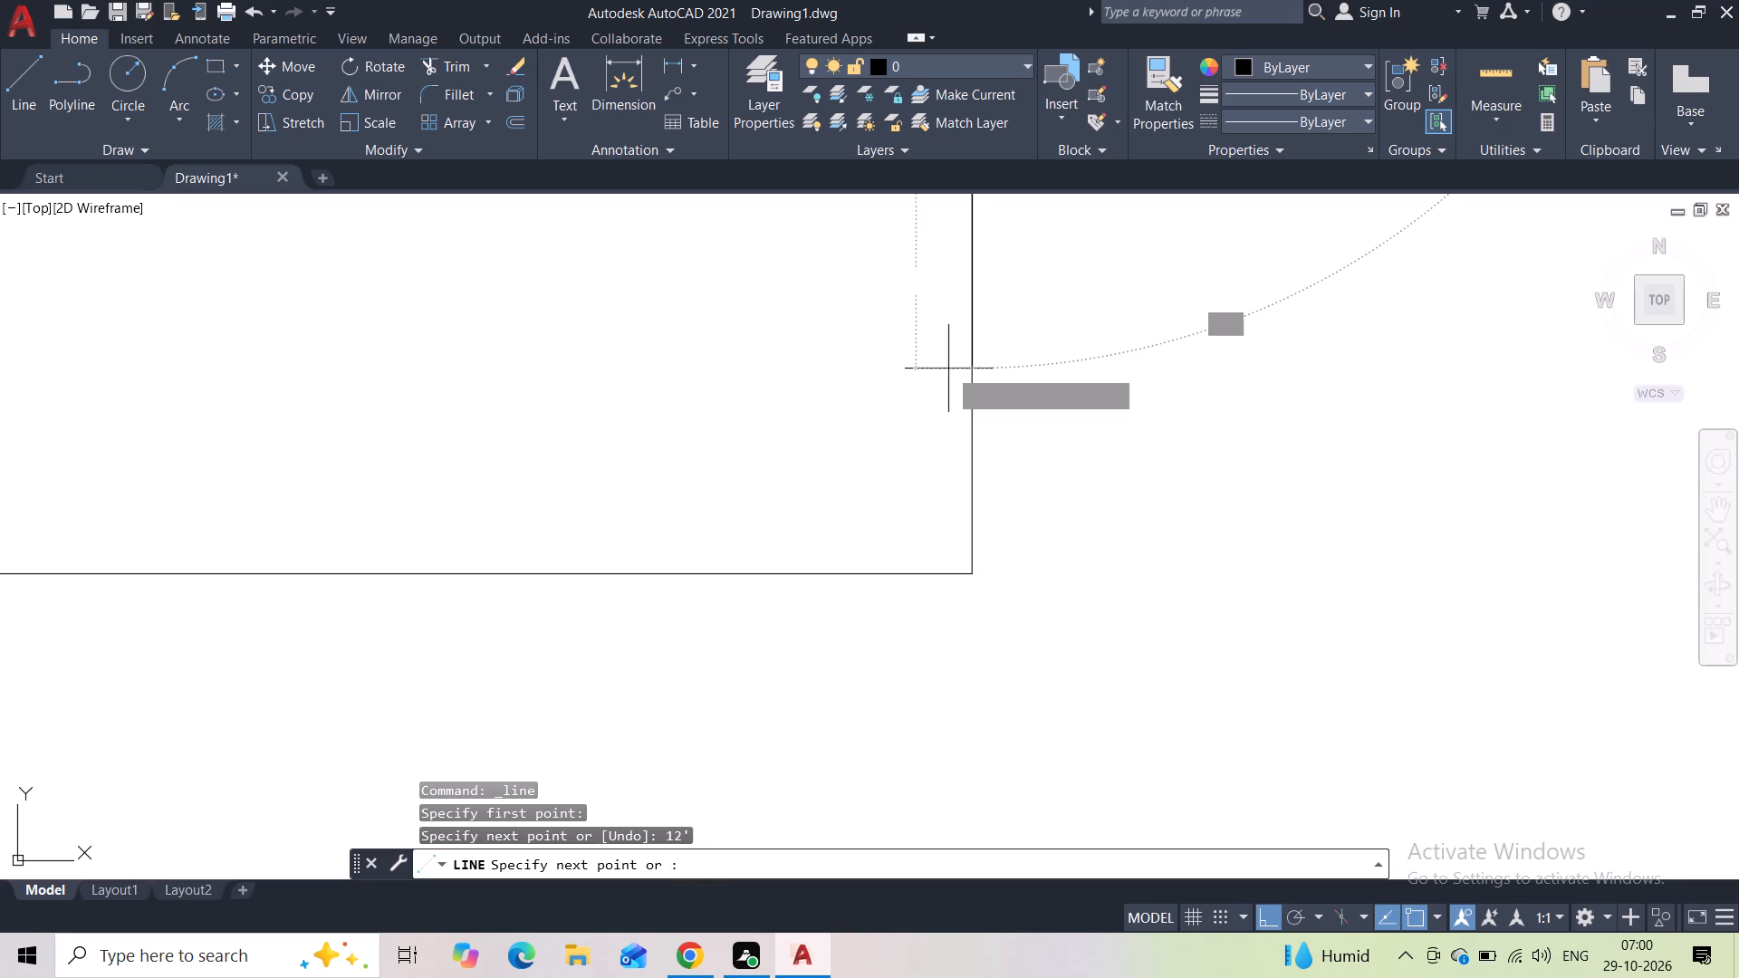
scroll(874, 367, "down", 1)
middle_click_drag(861, 367, 817, 581)
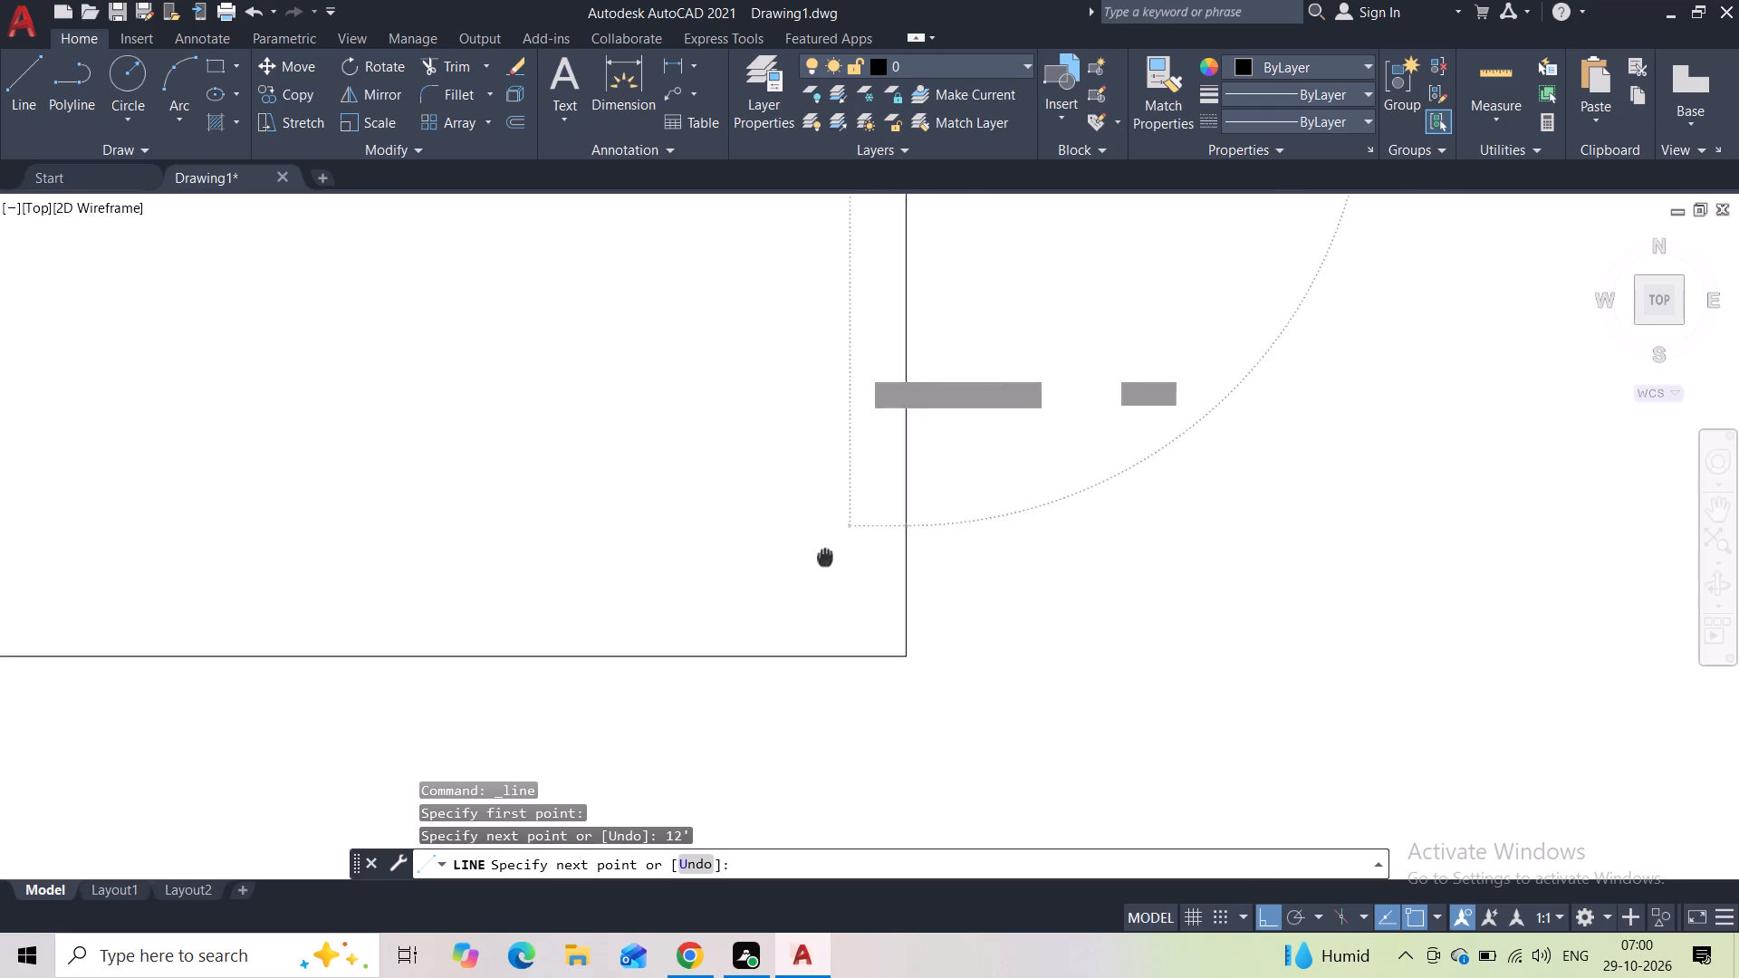
middle_click_drag(817, 581, 802, 624)
scroll(775, 548, "down", 2)
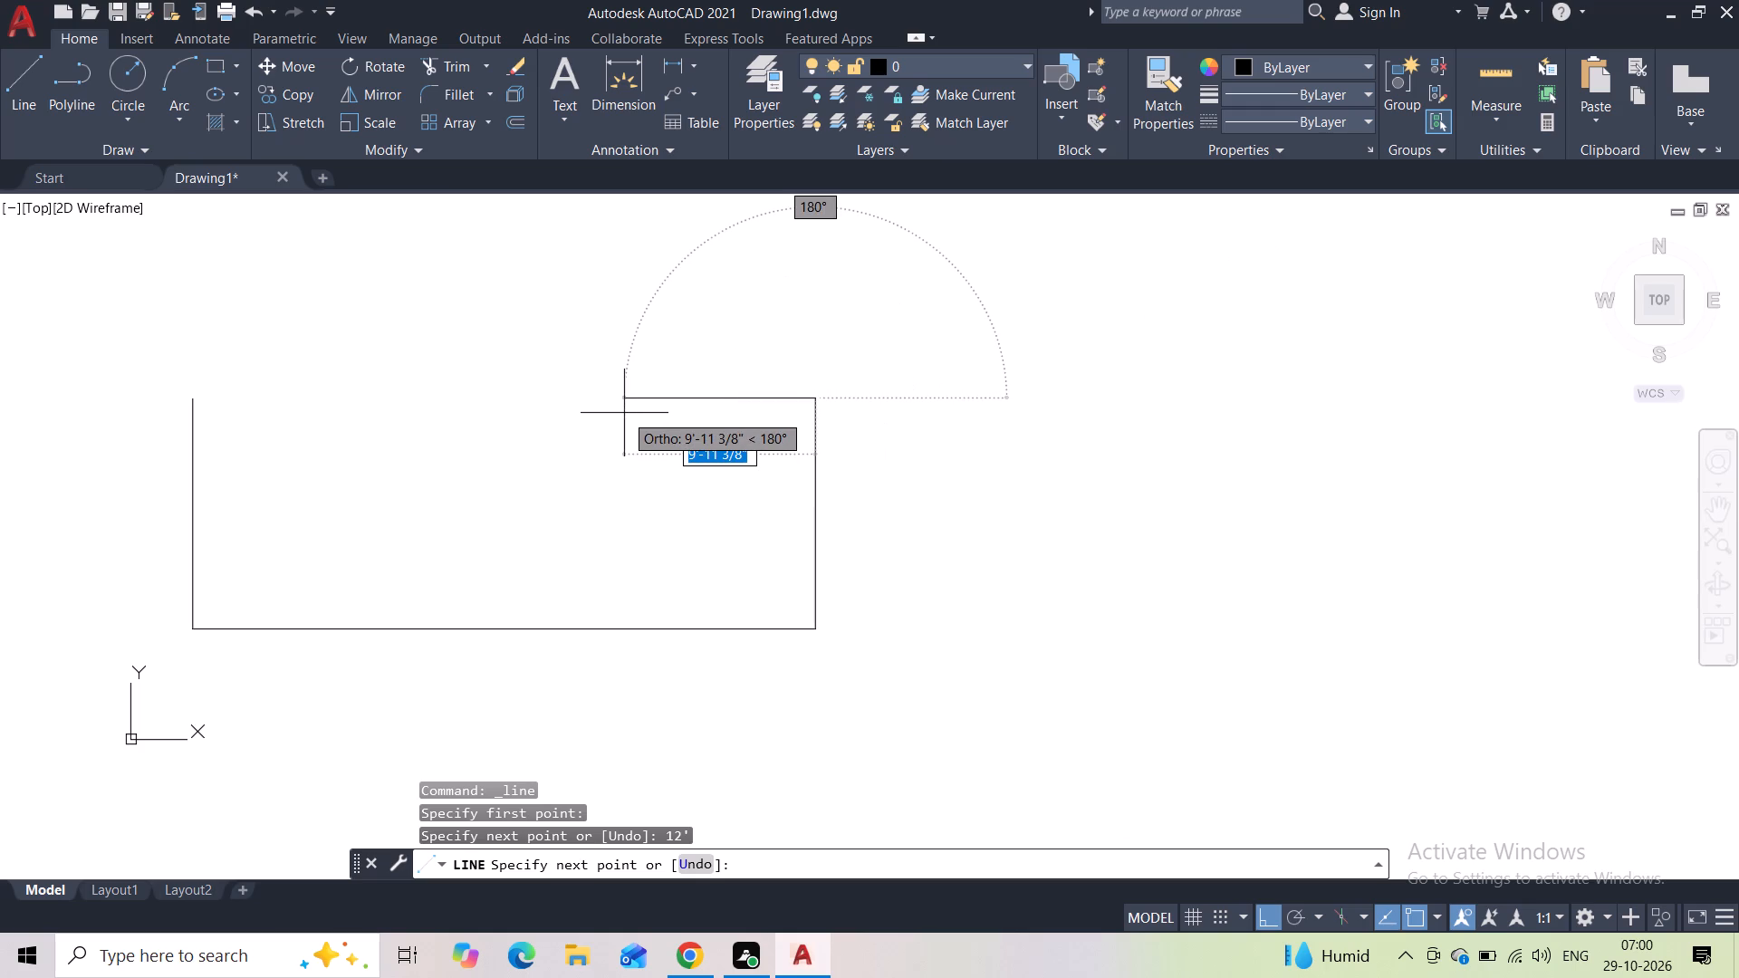
scroll(624, 413, "up", 1)
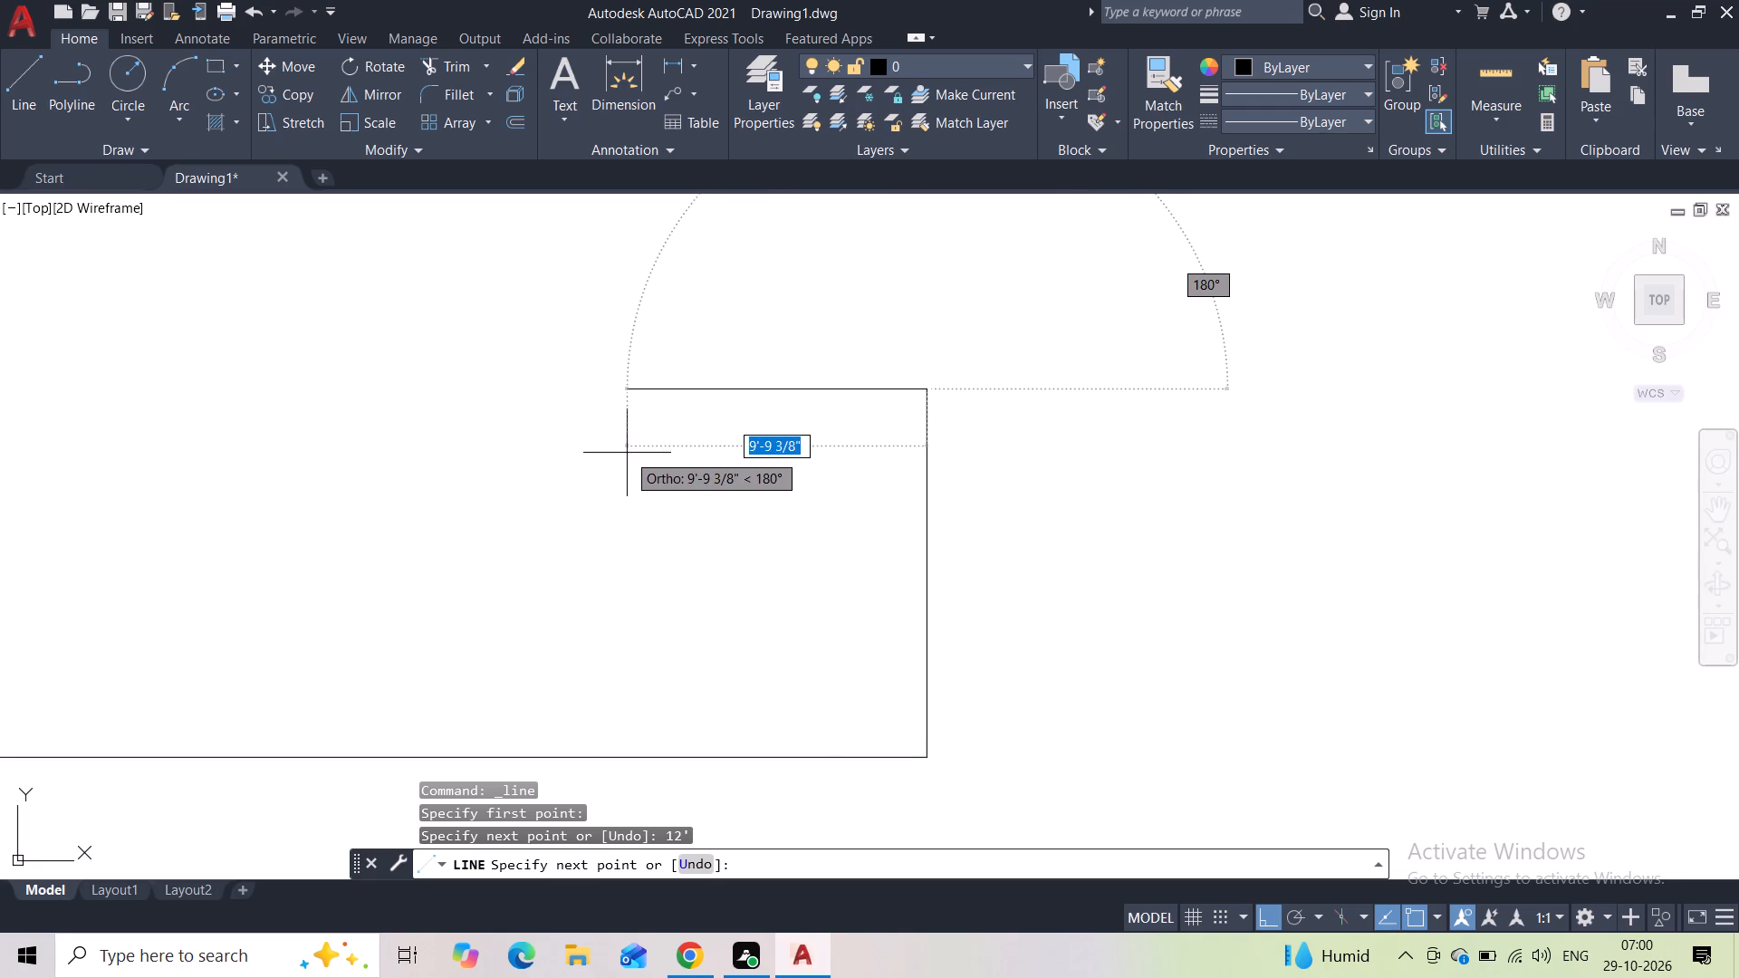
middle_click_drag(629, 453, 623, 369)
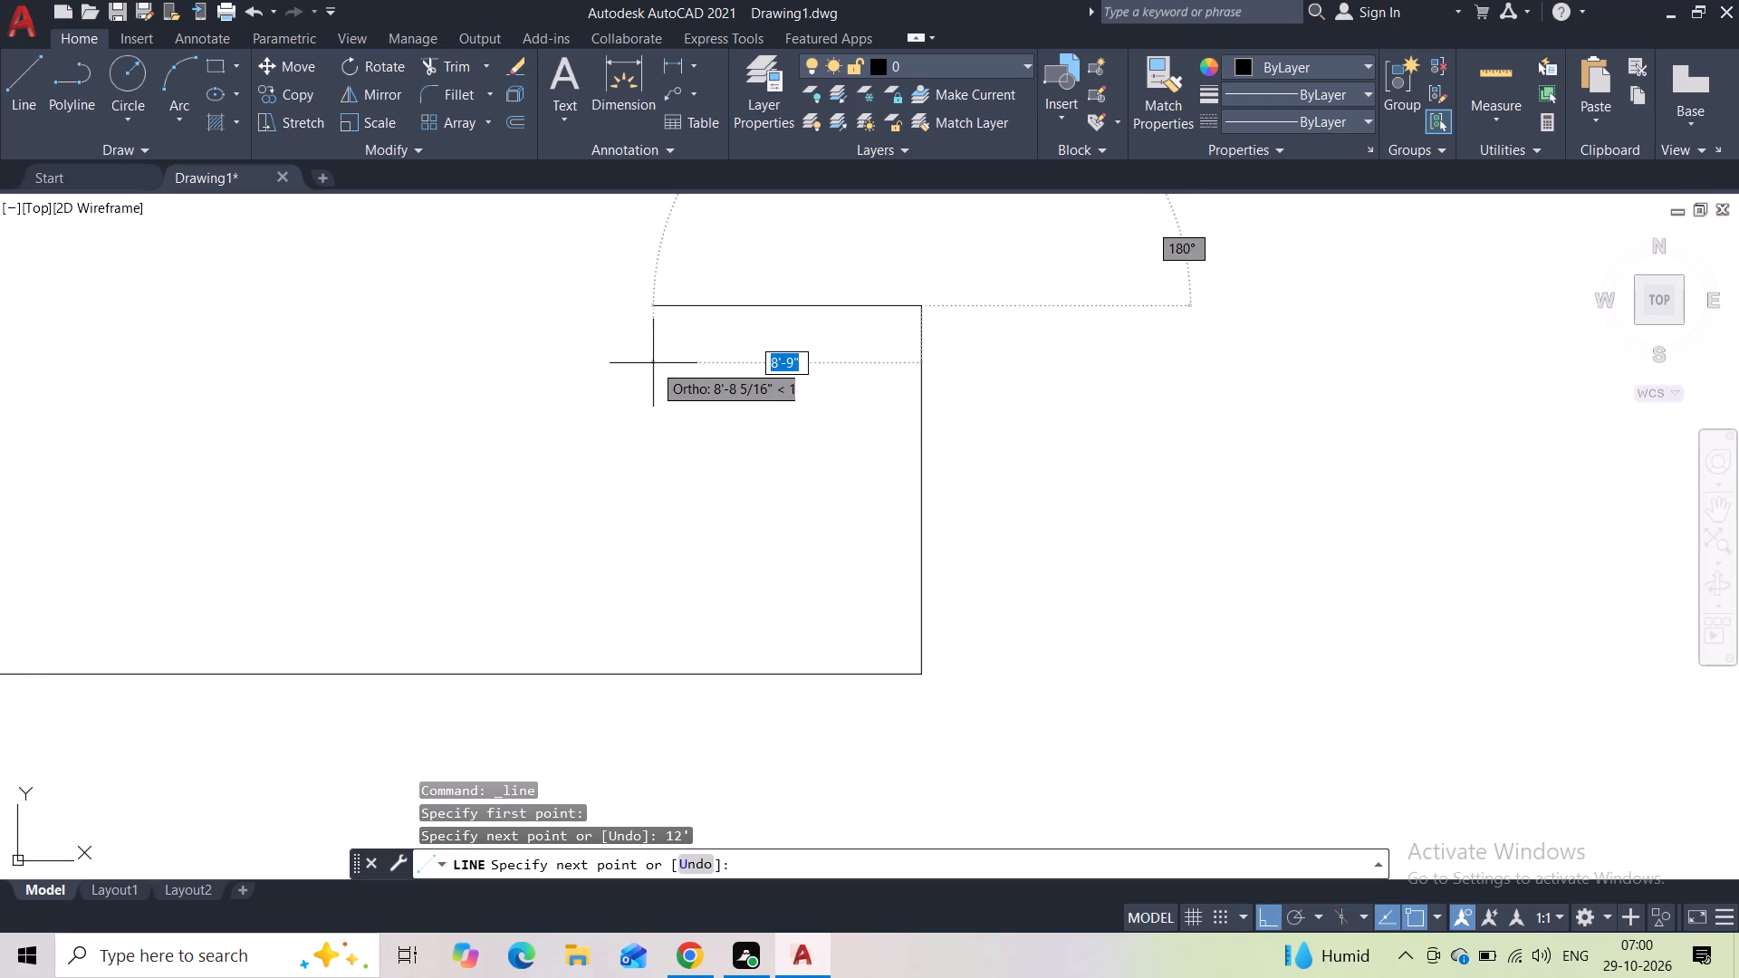
left_click(649, 363)
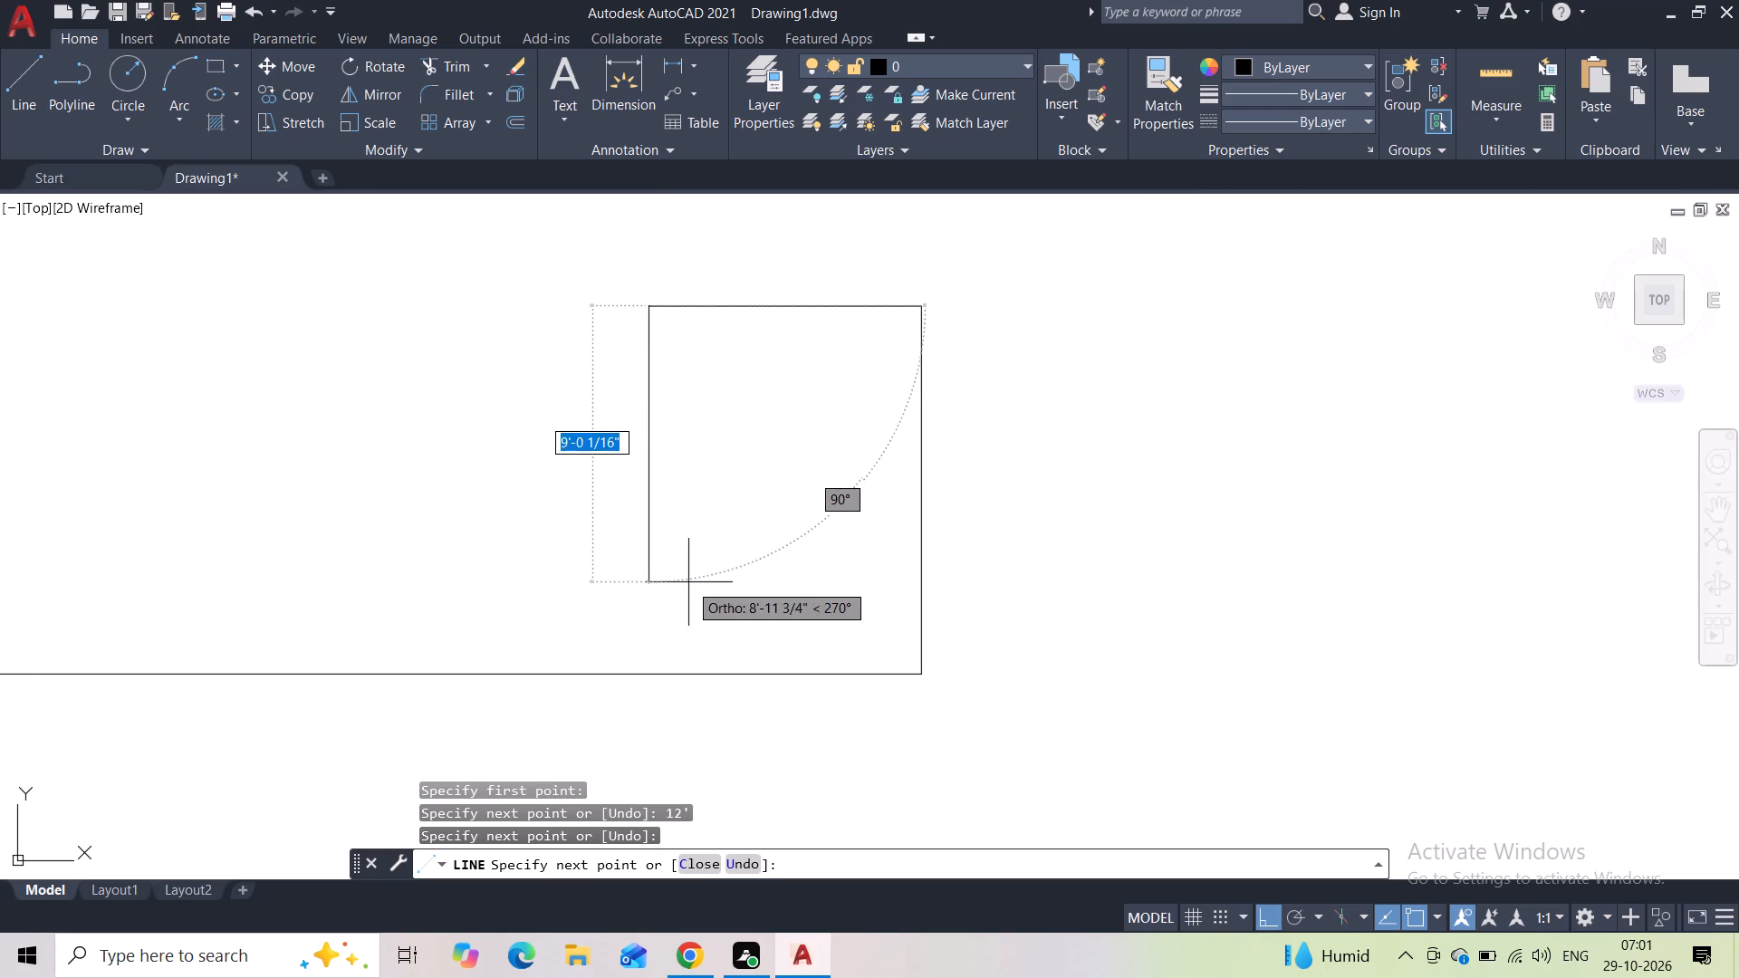
left_click(652, 668)
key("space")
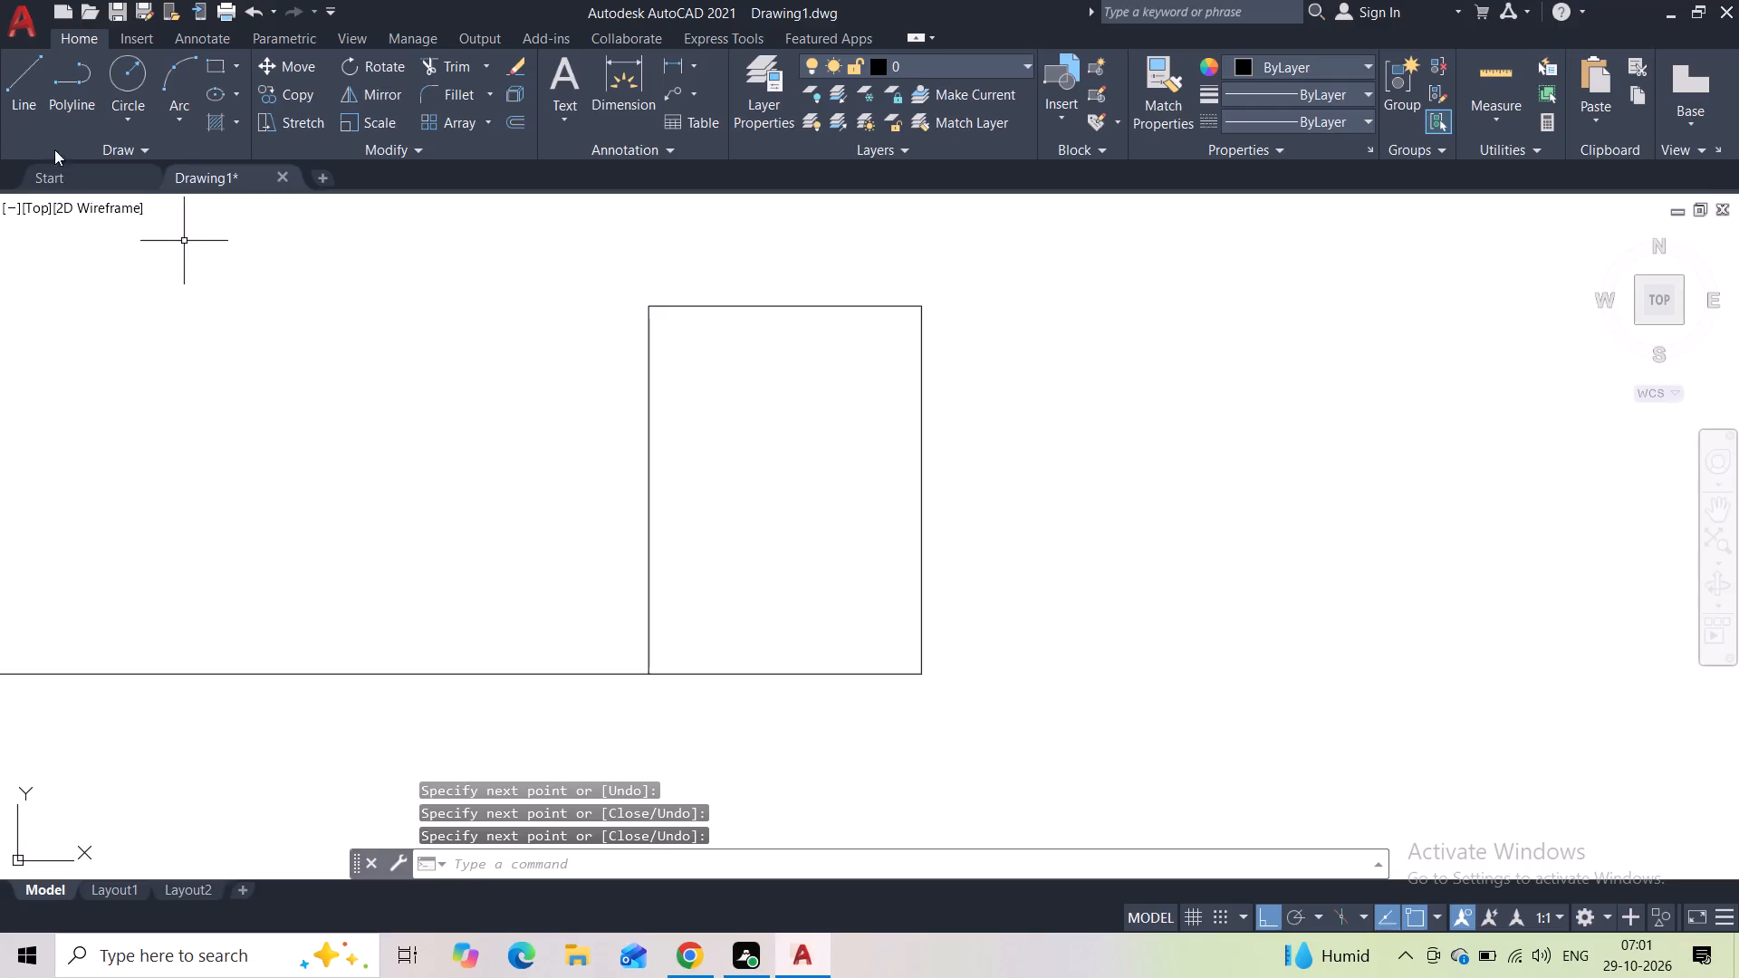
Draw a vertical line inside the rectangle near its left side, ending just above the base line.
left_click(26, 114)
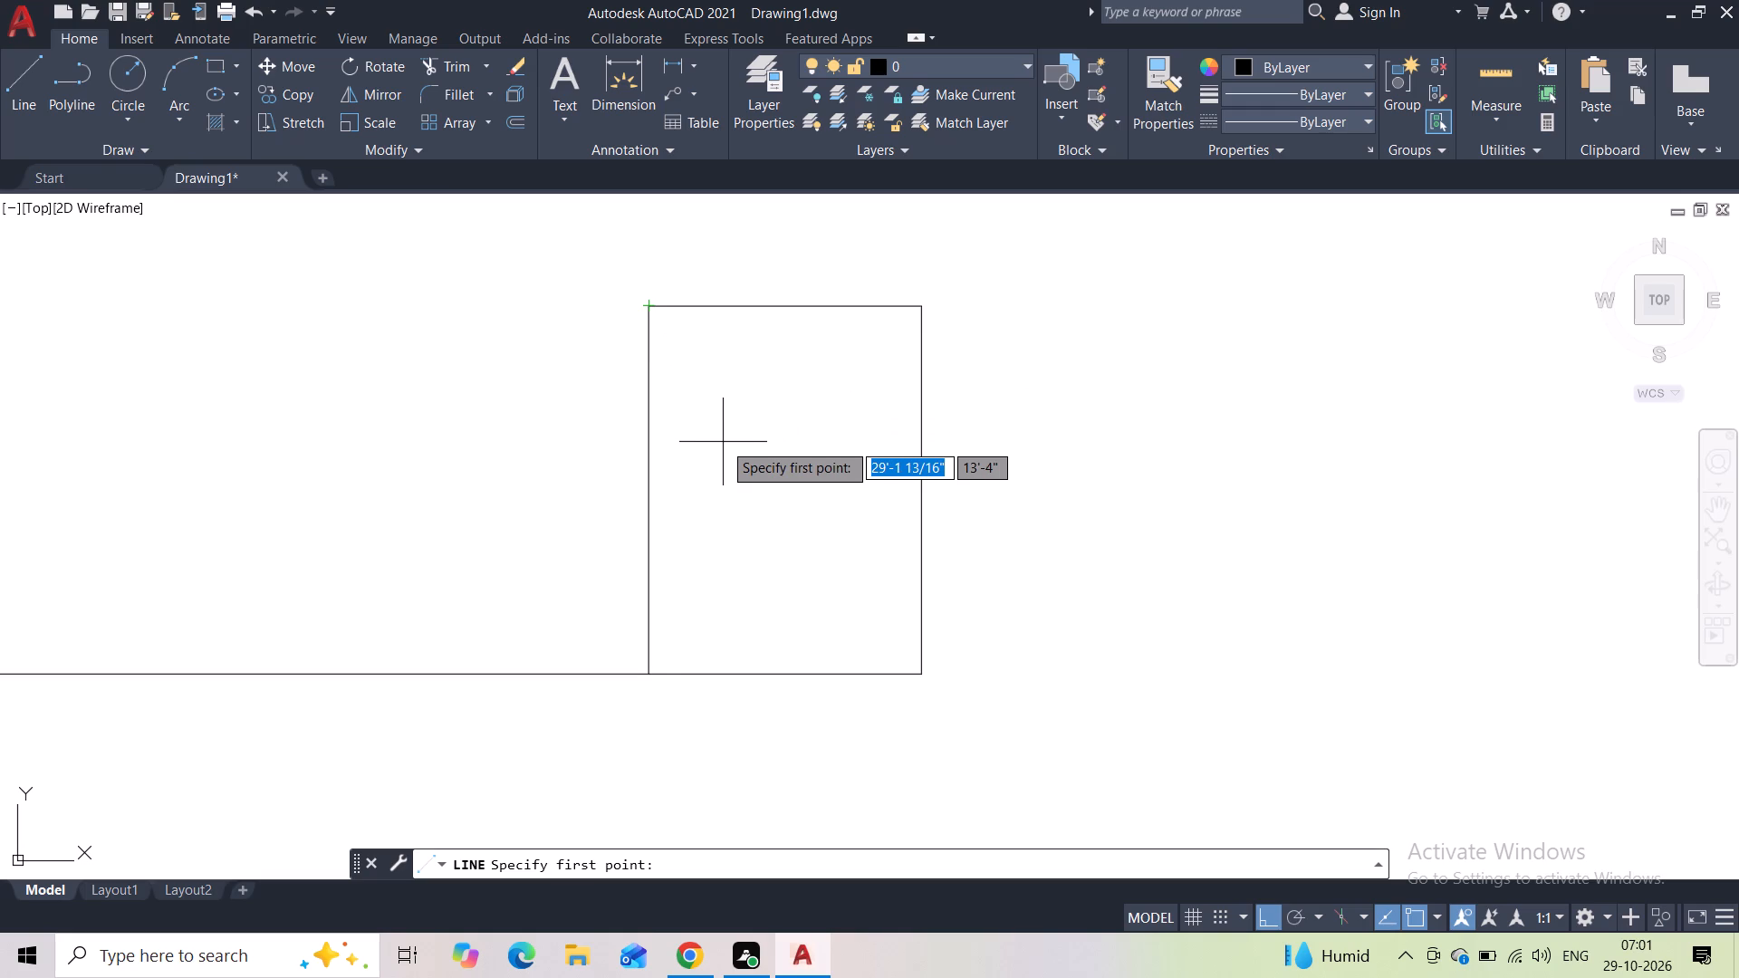
left_click(722, 427)
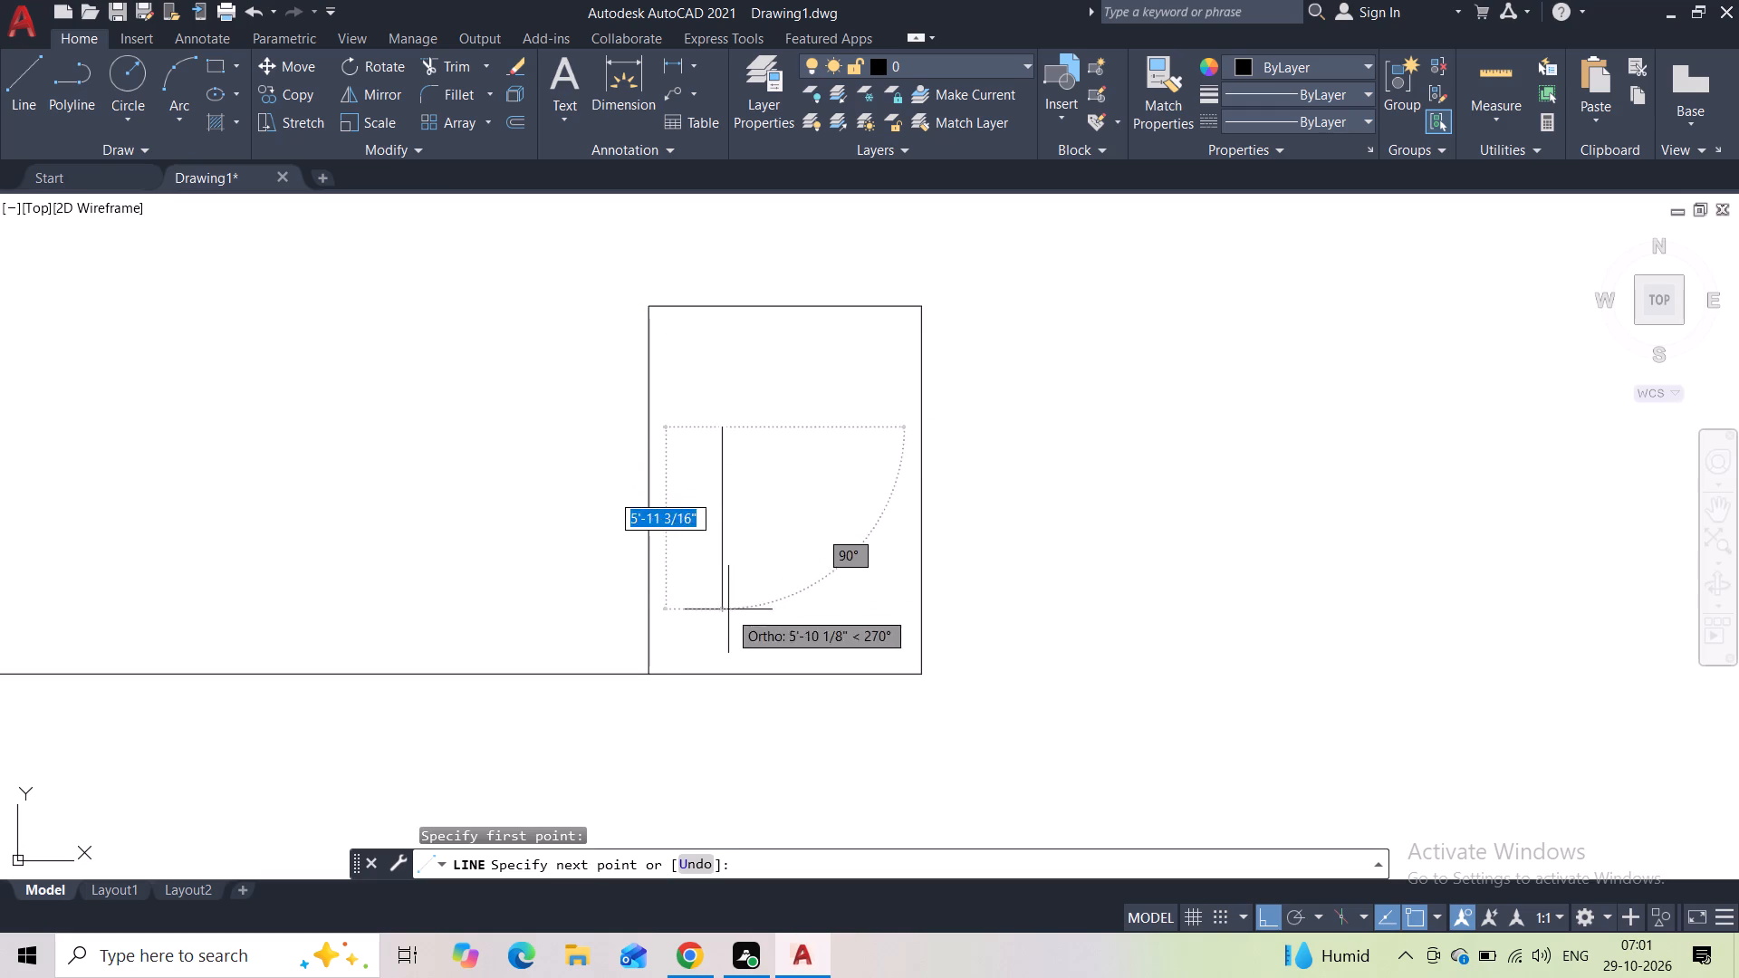
left_click(725, 662)
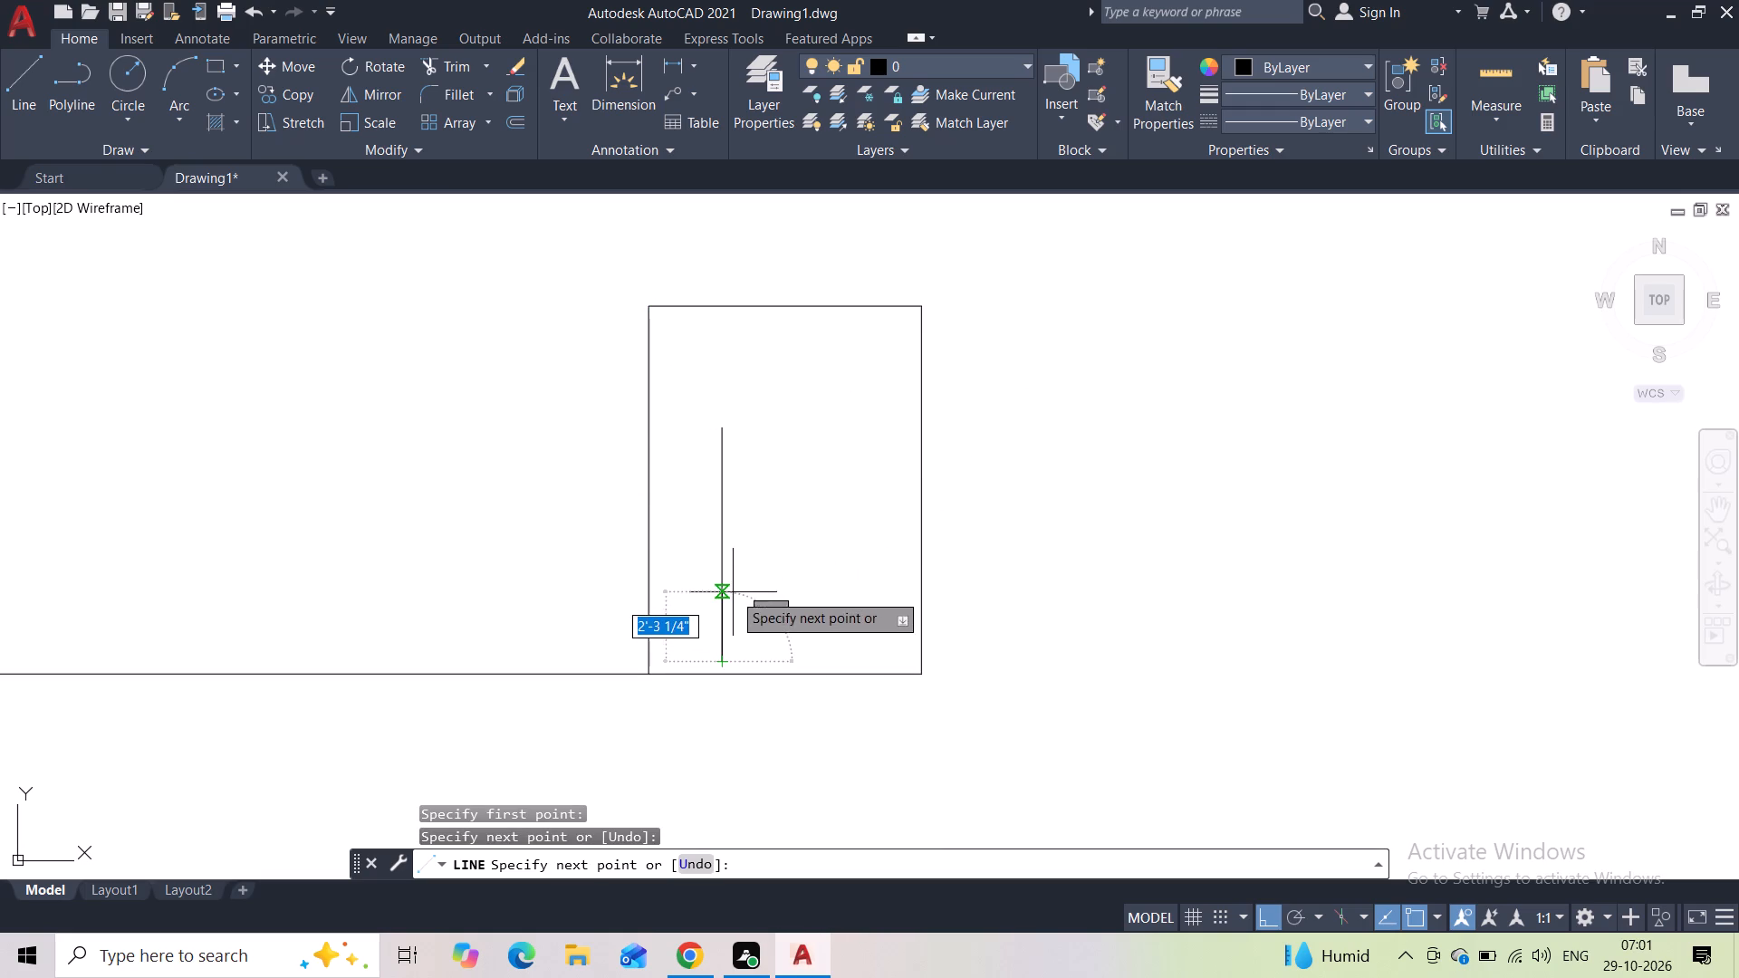
key("space")
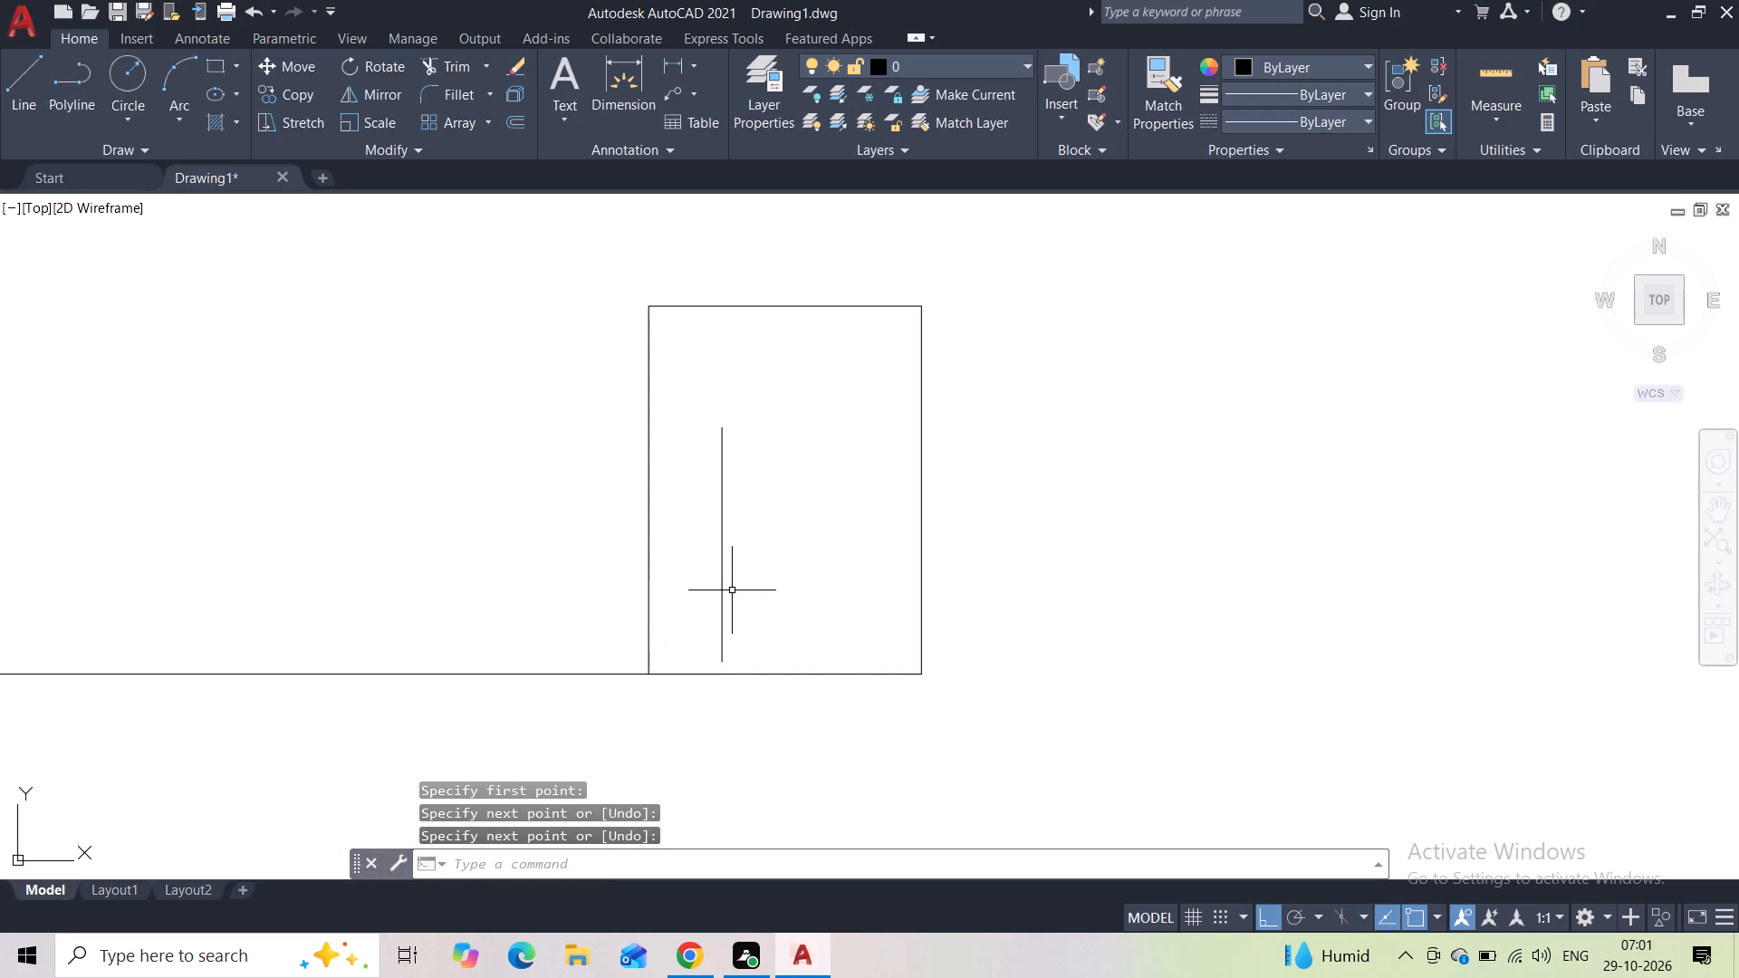
Draw a line from the inner vertical's top endpoint about 4'-6" to the right and straight down to the base line.
key("space")
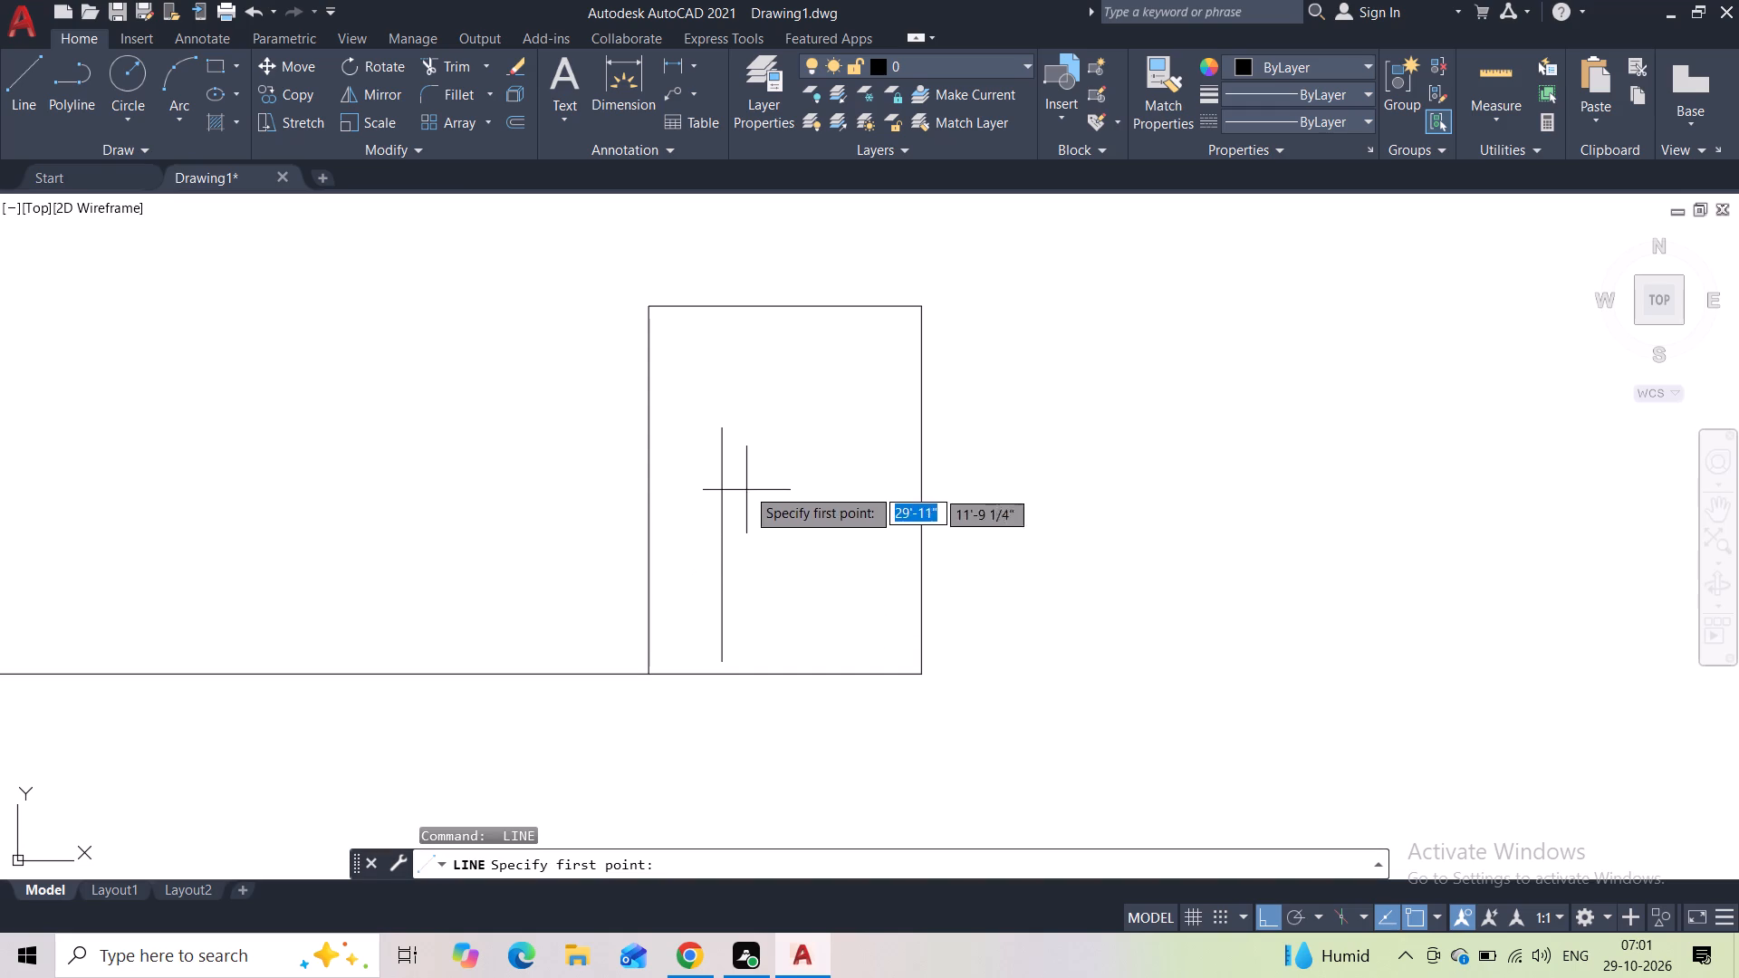
left_click(722, 434)
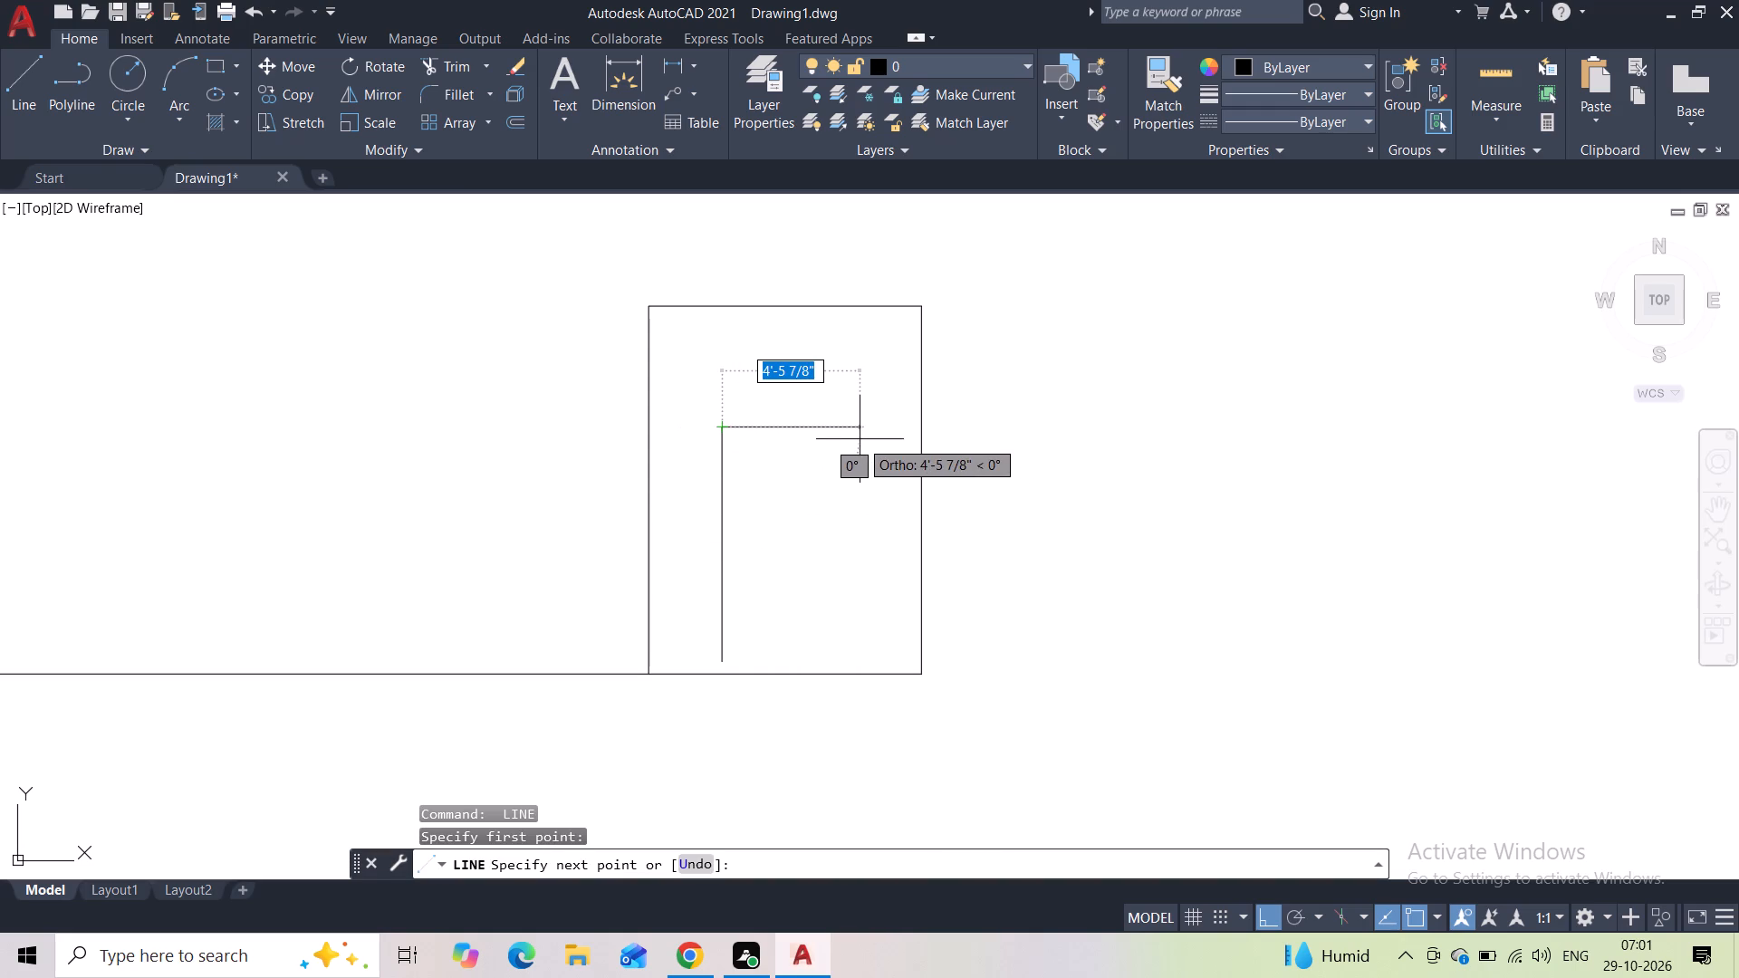
left_click(860, 439)
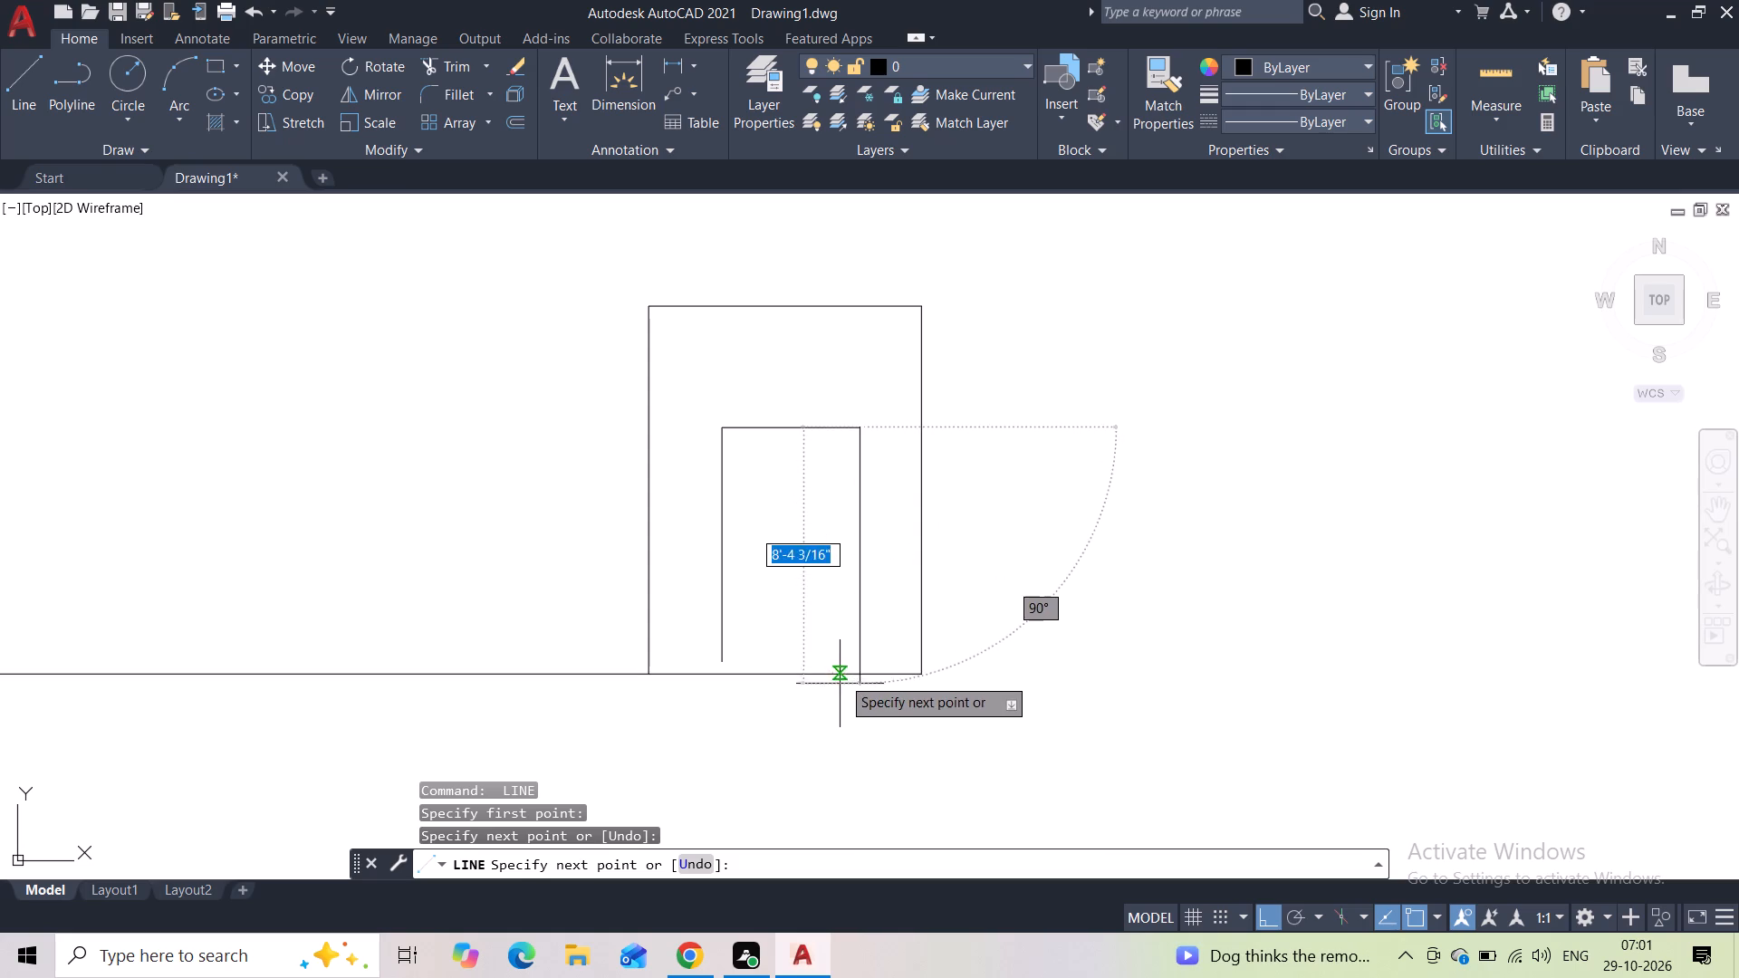
left_click(858, 667)
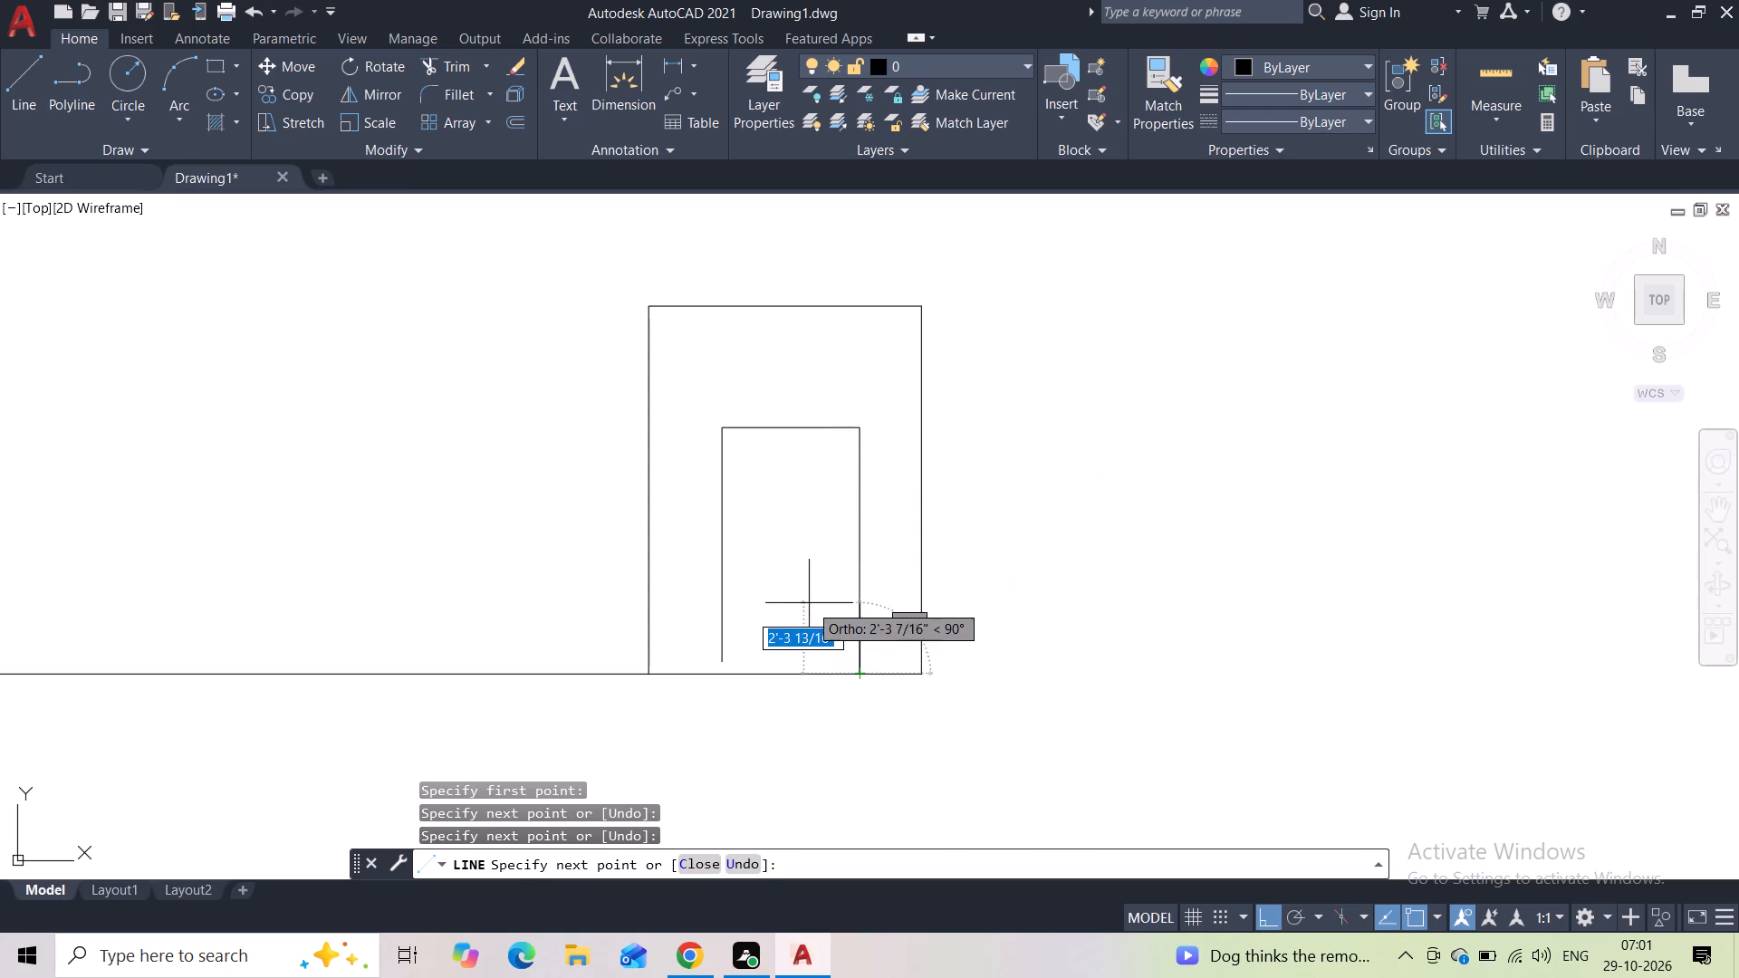
key("space")
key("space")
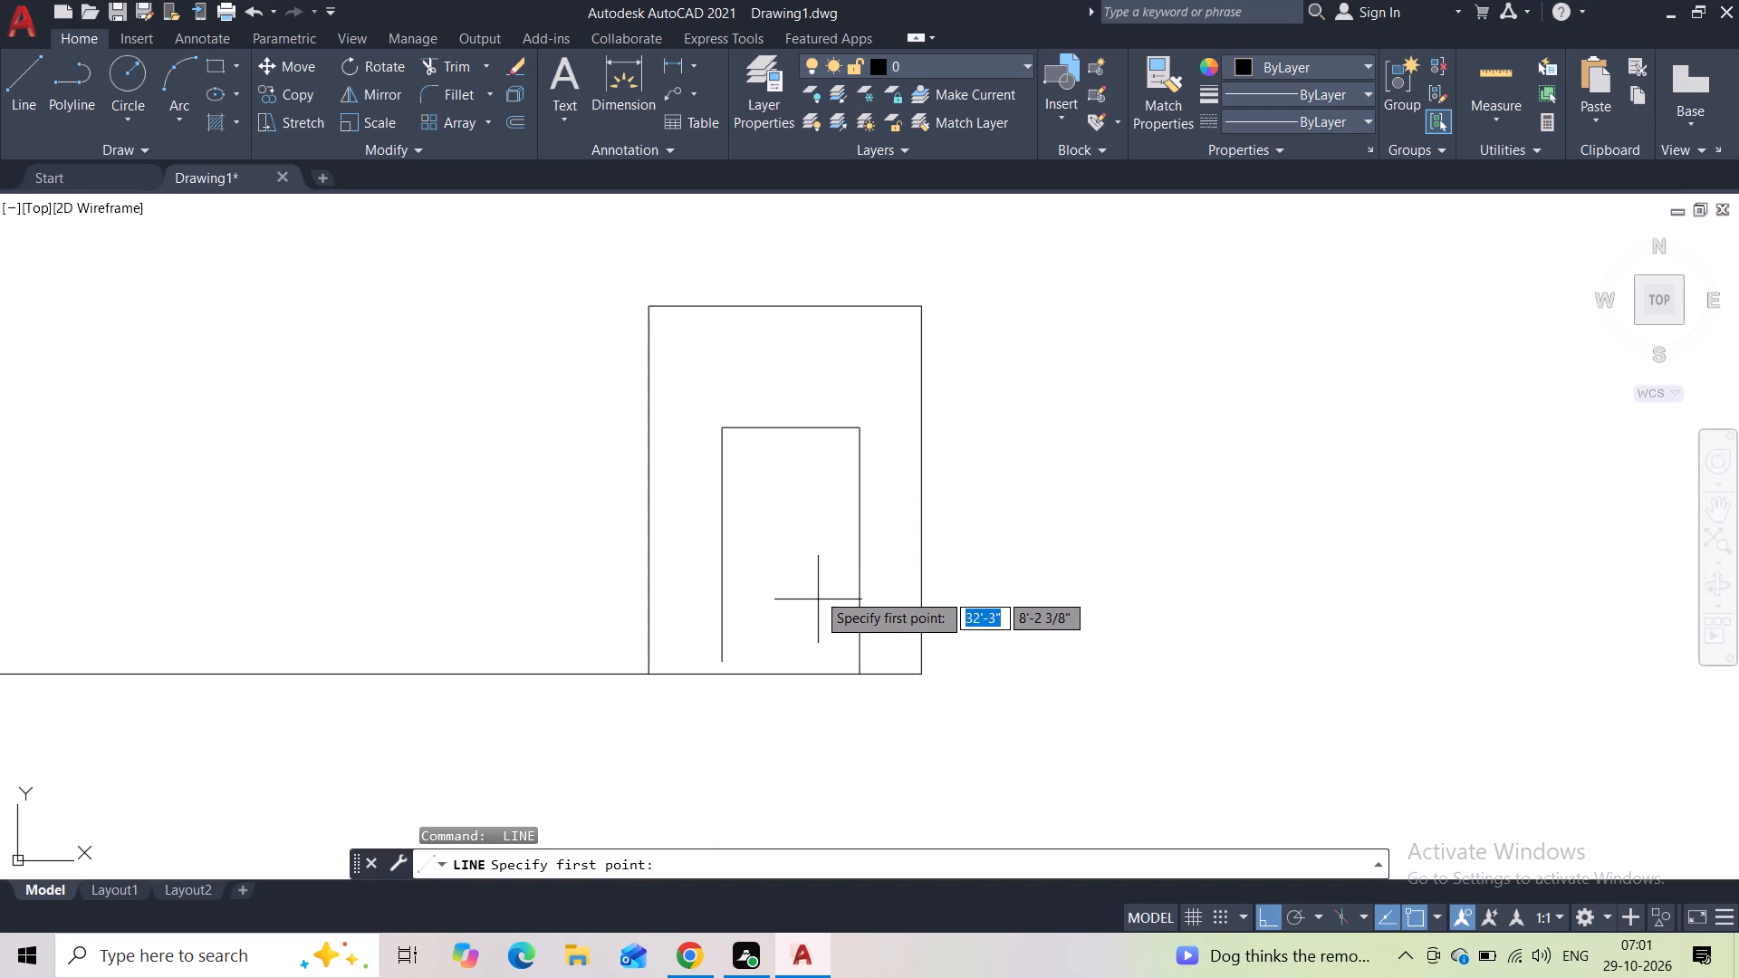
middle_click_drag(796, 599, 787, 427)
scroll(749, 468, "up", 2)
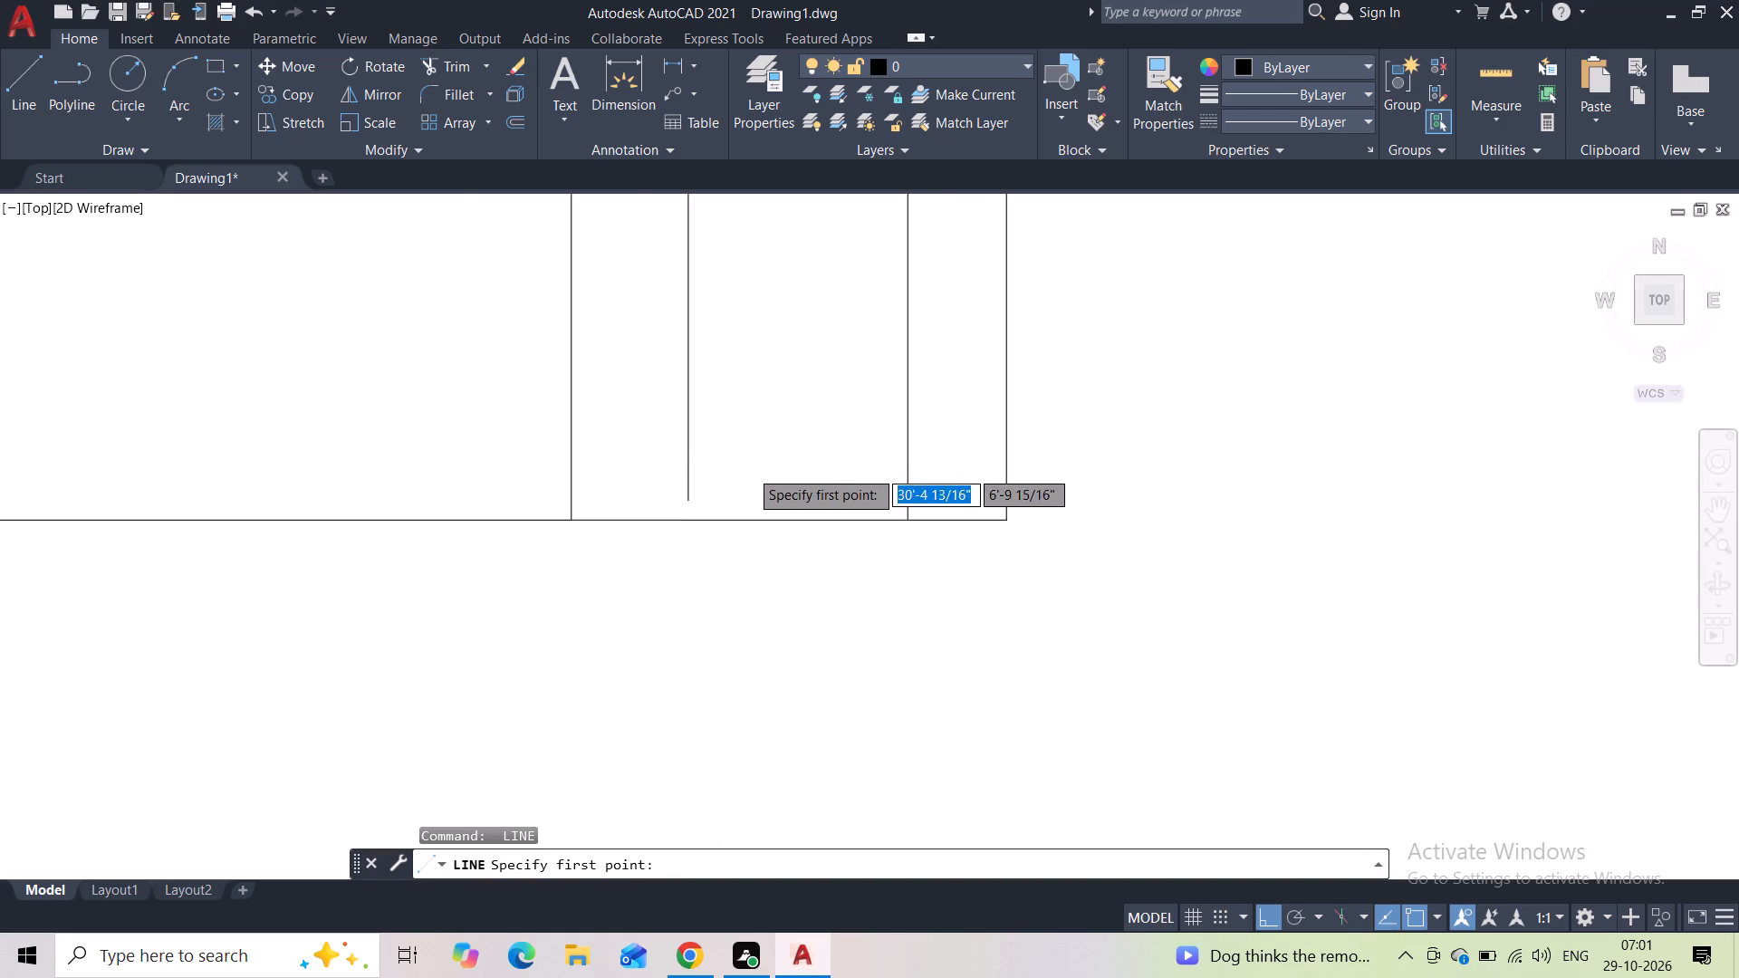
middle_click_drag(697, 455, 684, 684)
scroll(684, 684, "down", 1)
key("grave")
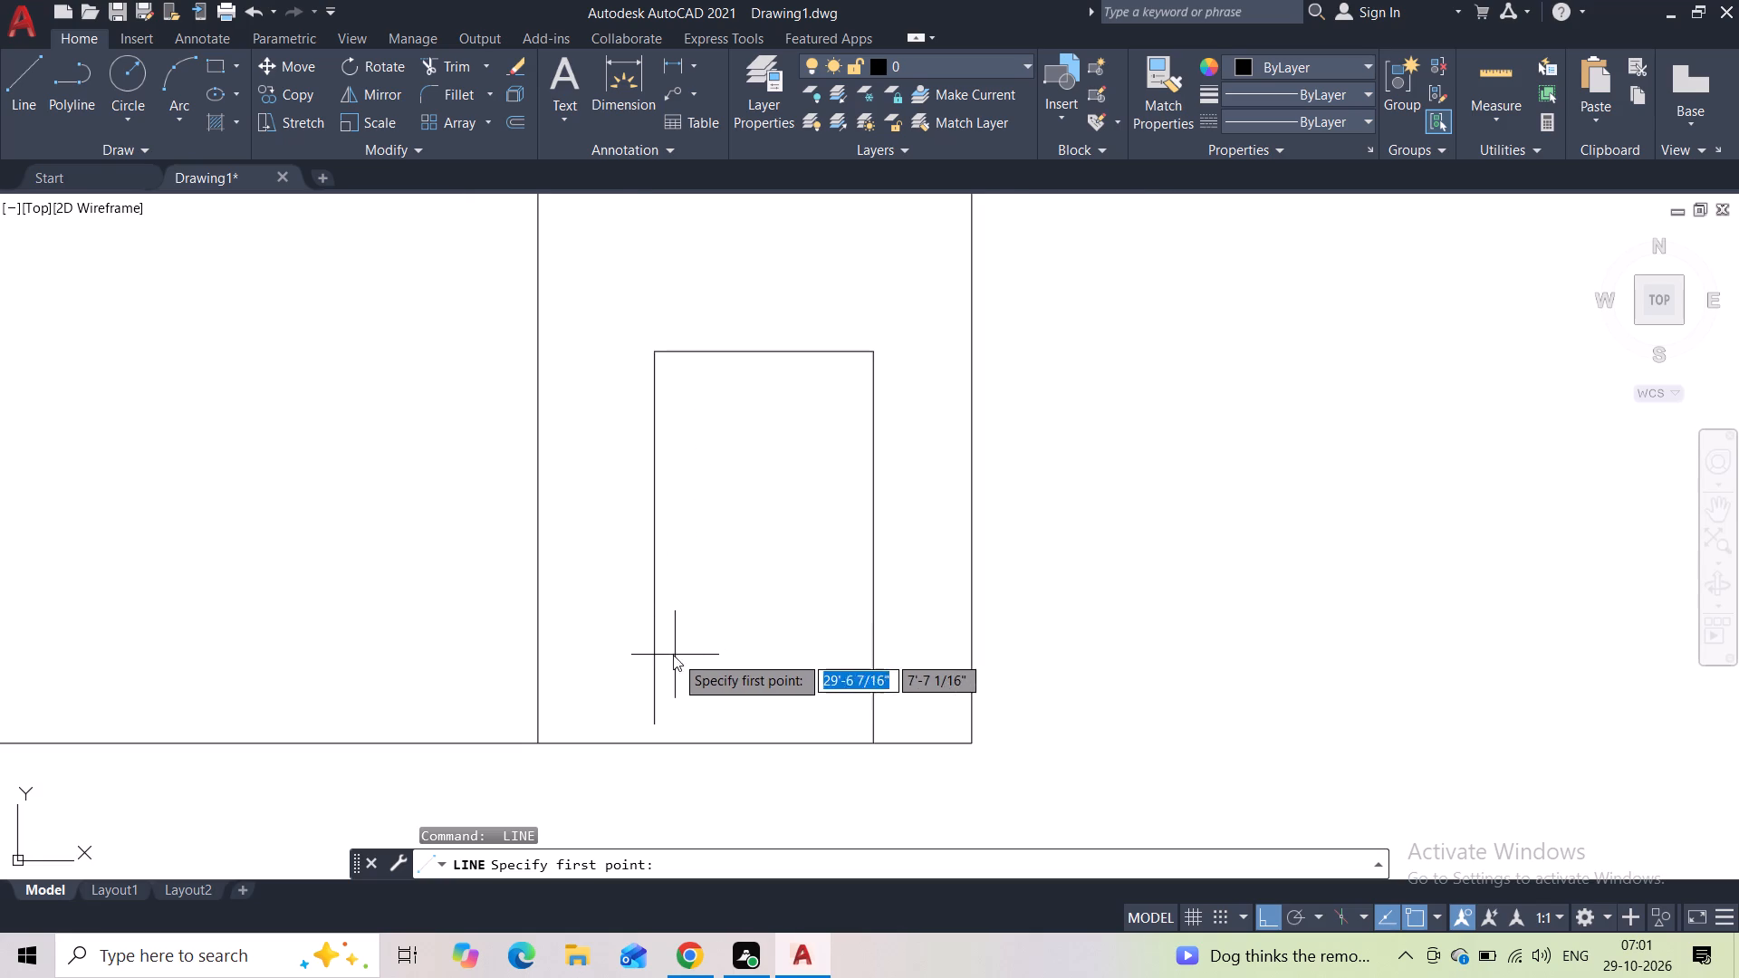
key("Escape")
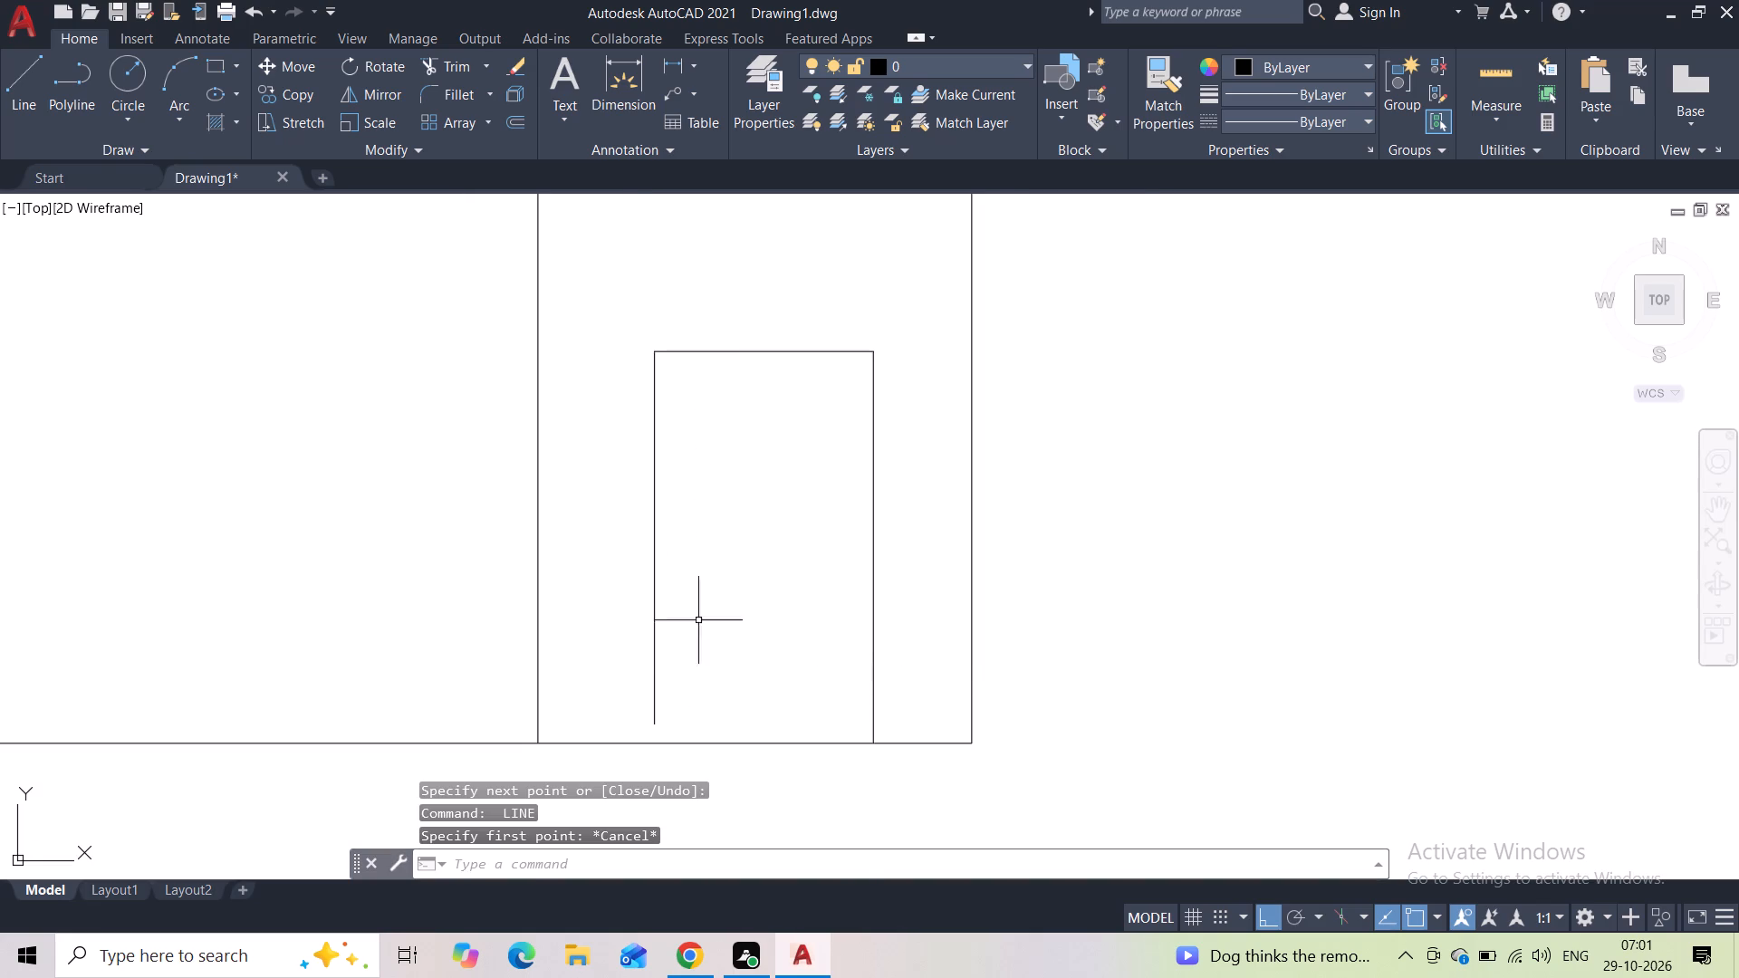
Move the inner frame's left vertical line about 6" to the left, using its top endpoint as the base point.
left_click(712, 492)
left_click(617, 508)
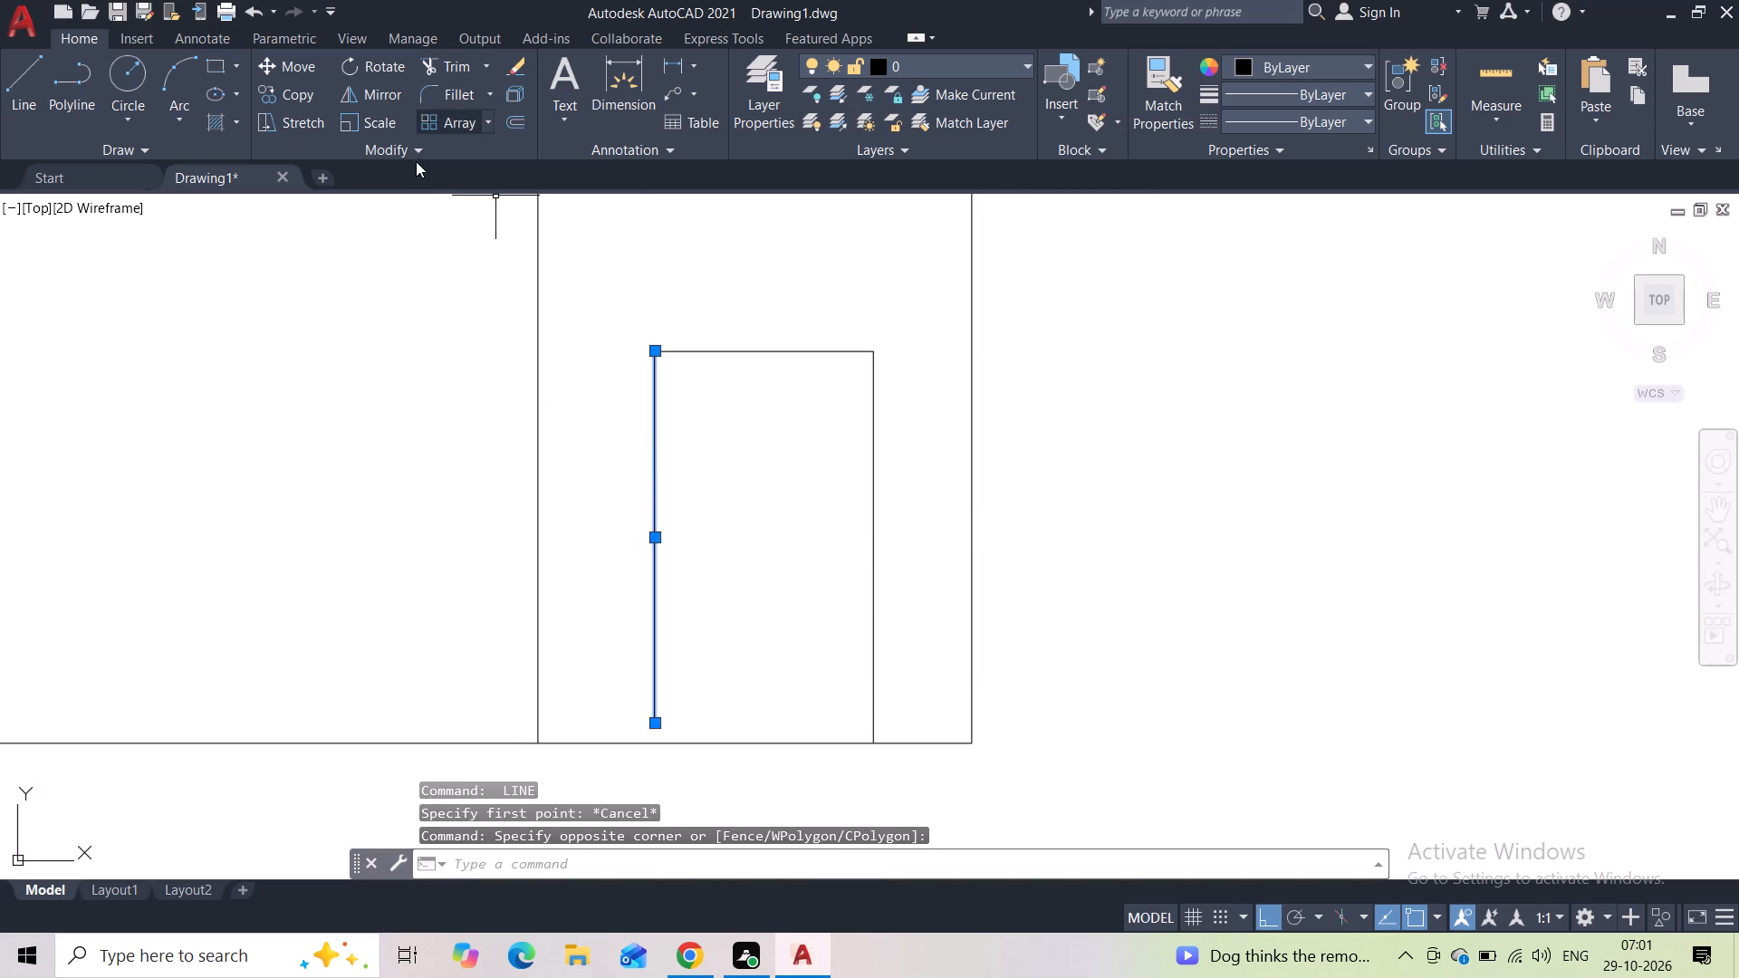
left_click(298, 60)
scroll(636, 346, "up", 2)
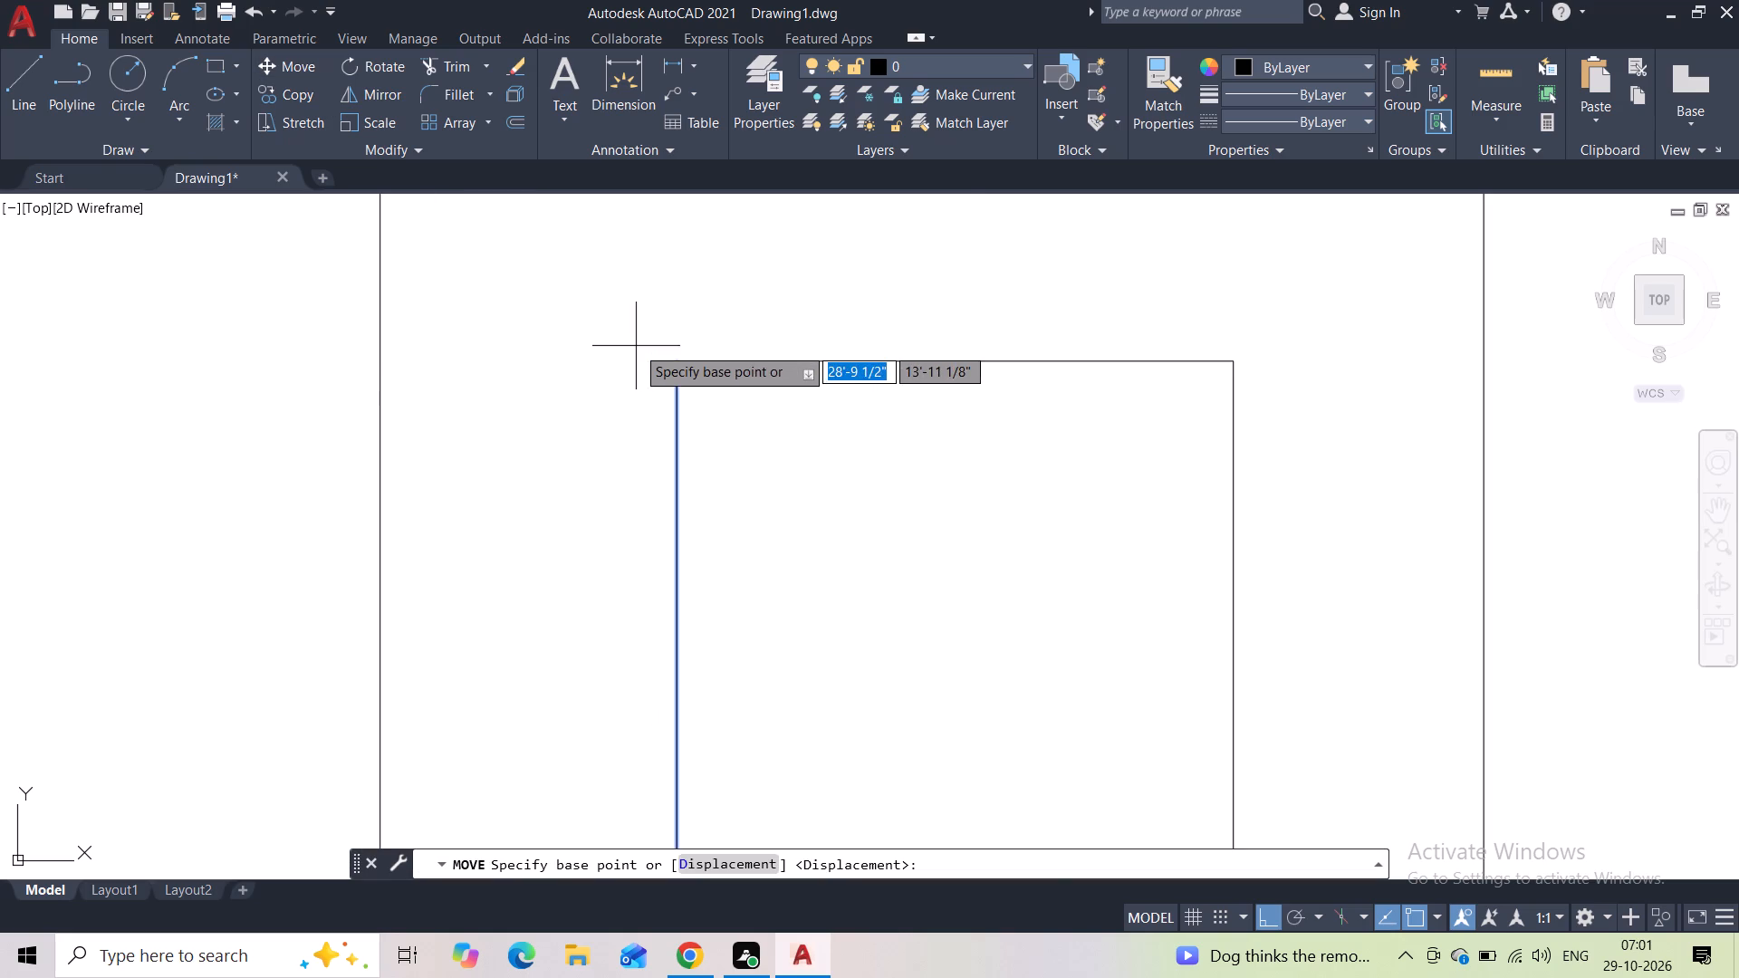
left_click(674, 361)
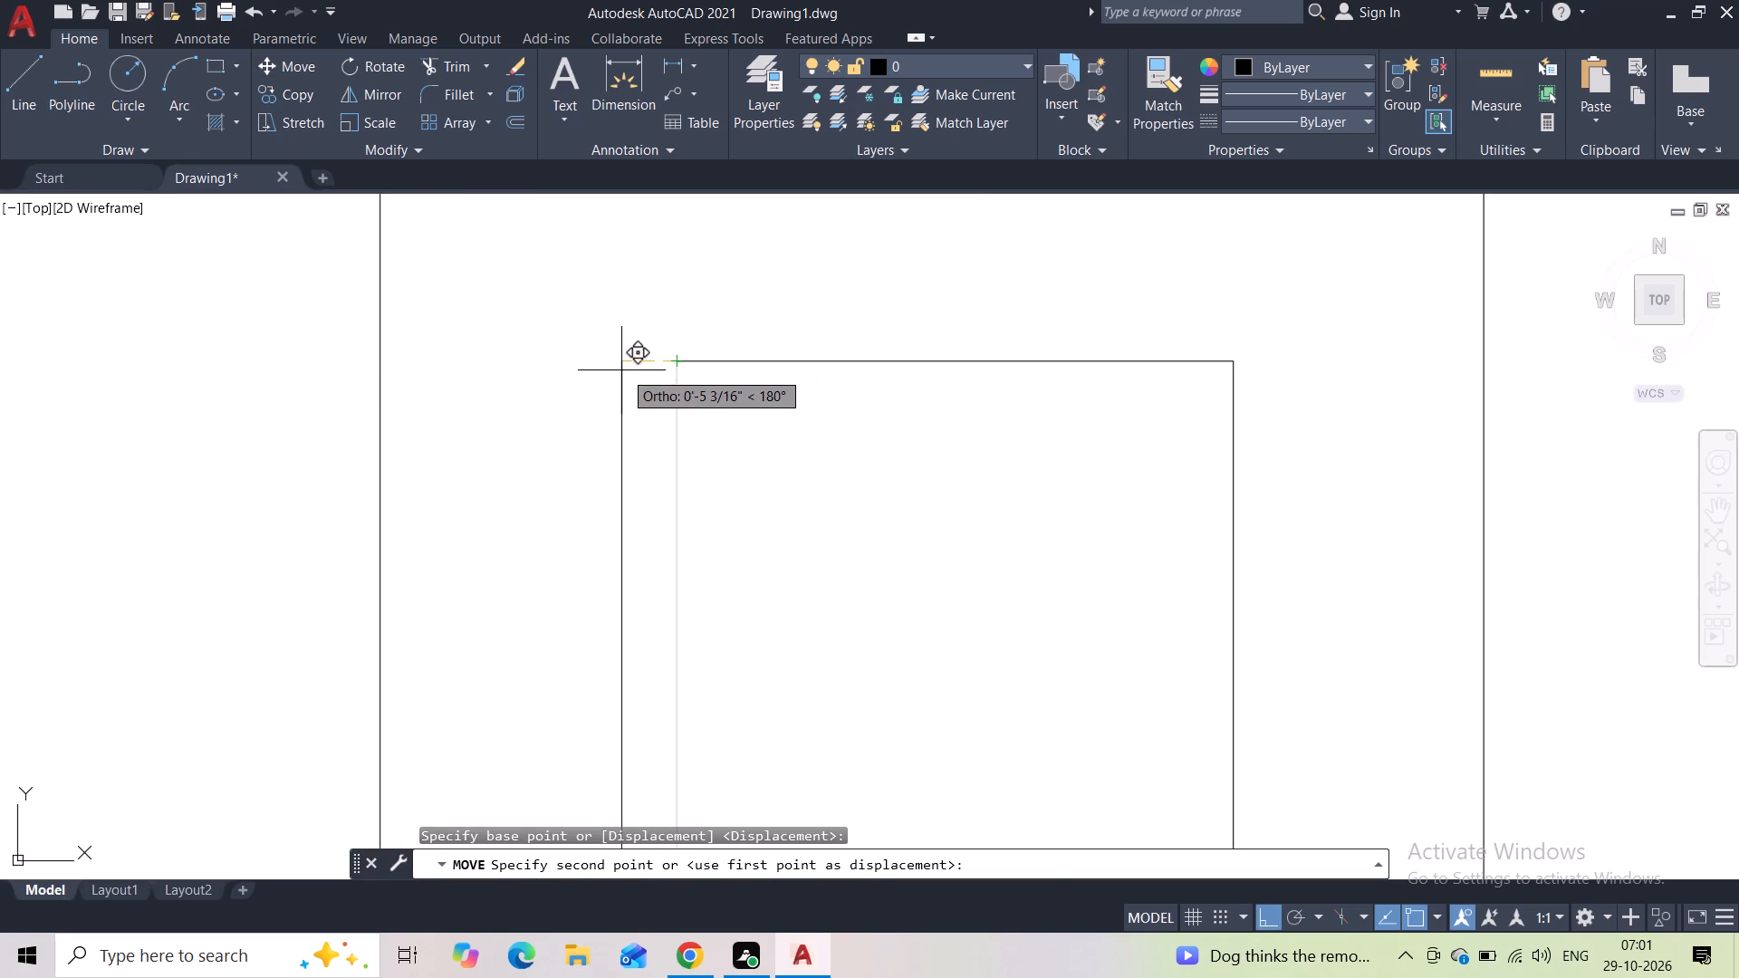
left_click(609, 370)
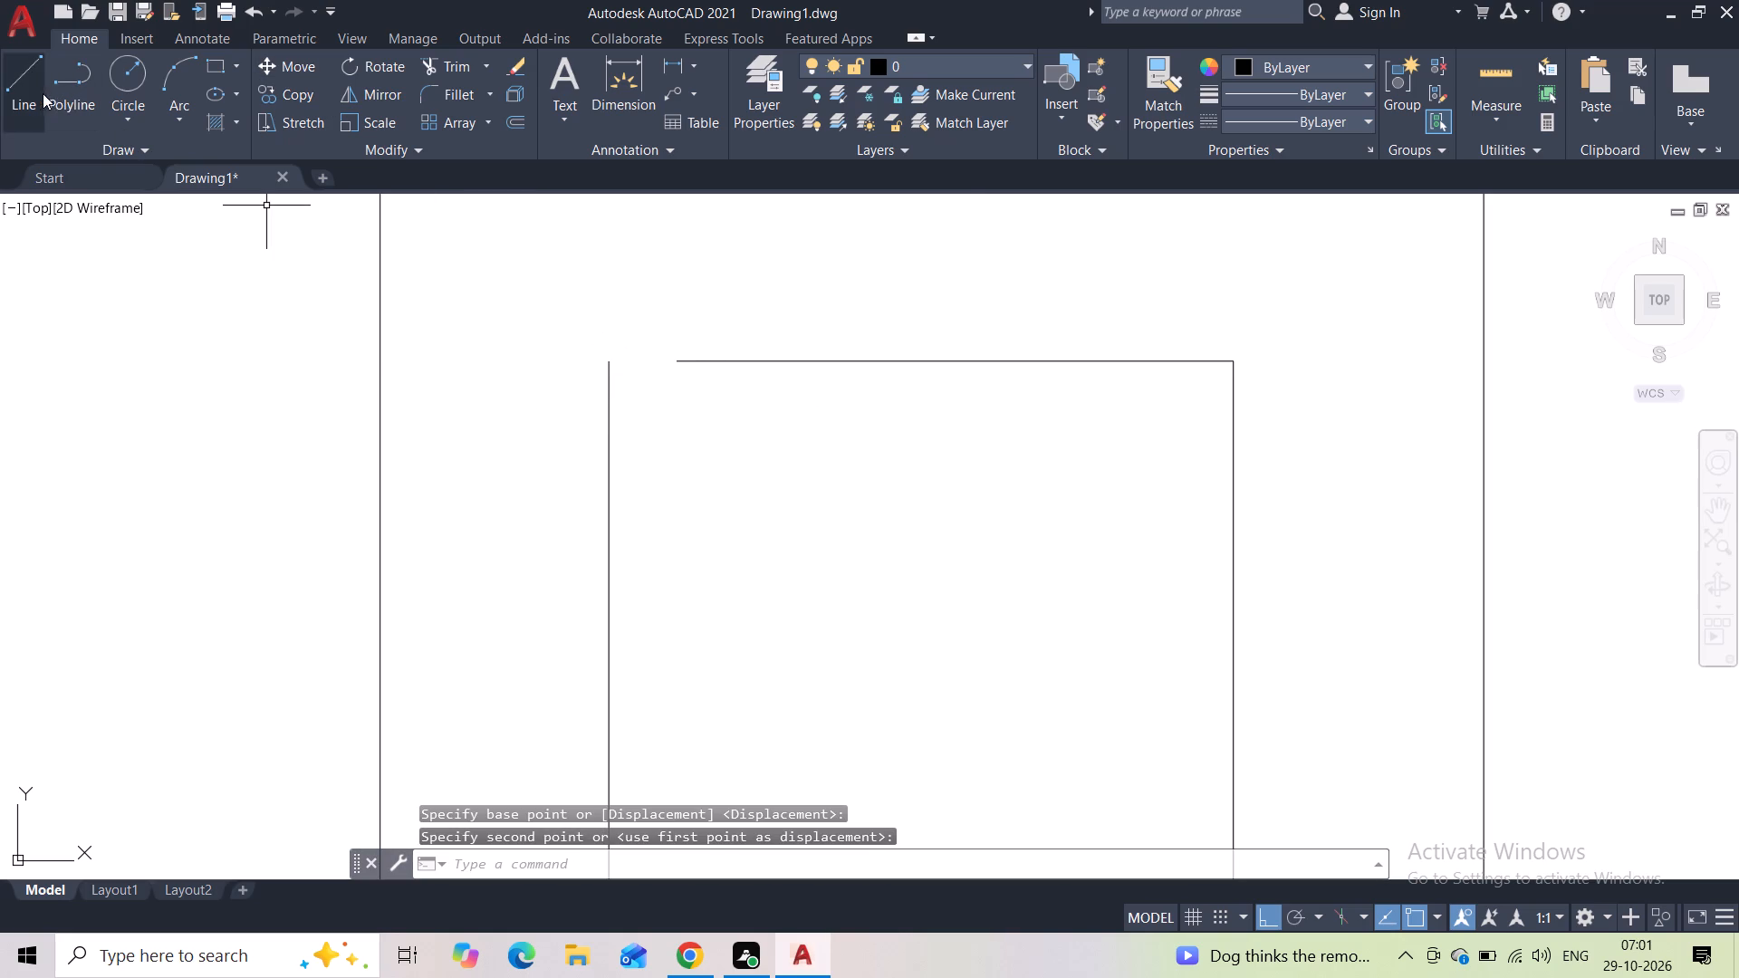
Draw a line closing the gap between the inner frame's left vertical top endpoint and the start of its top line.
left_click(40, 93)
left_click(598, 360)
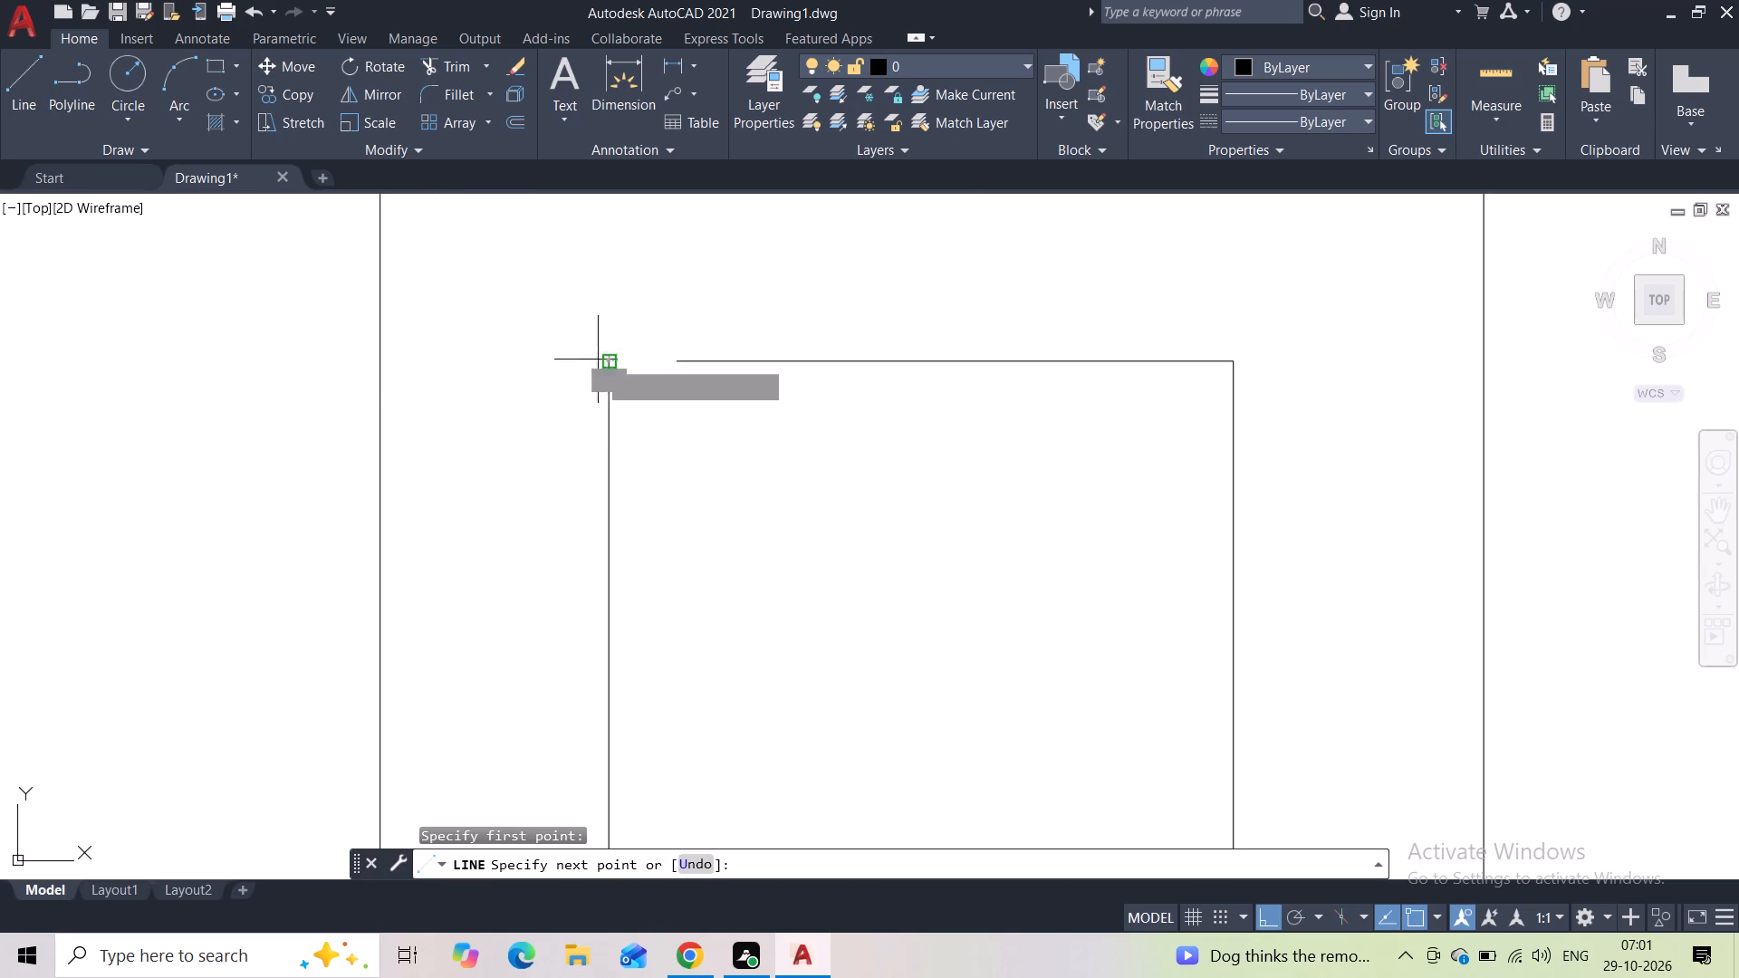
left_click(676, 360)
key("space")
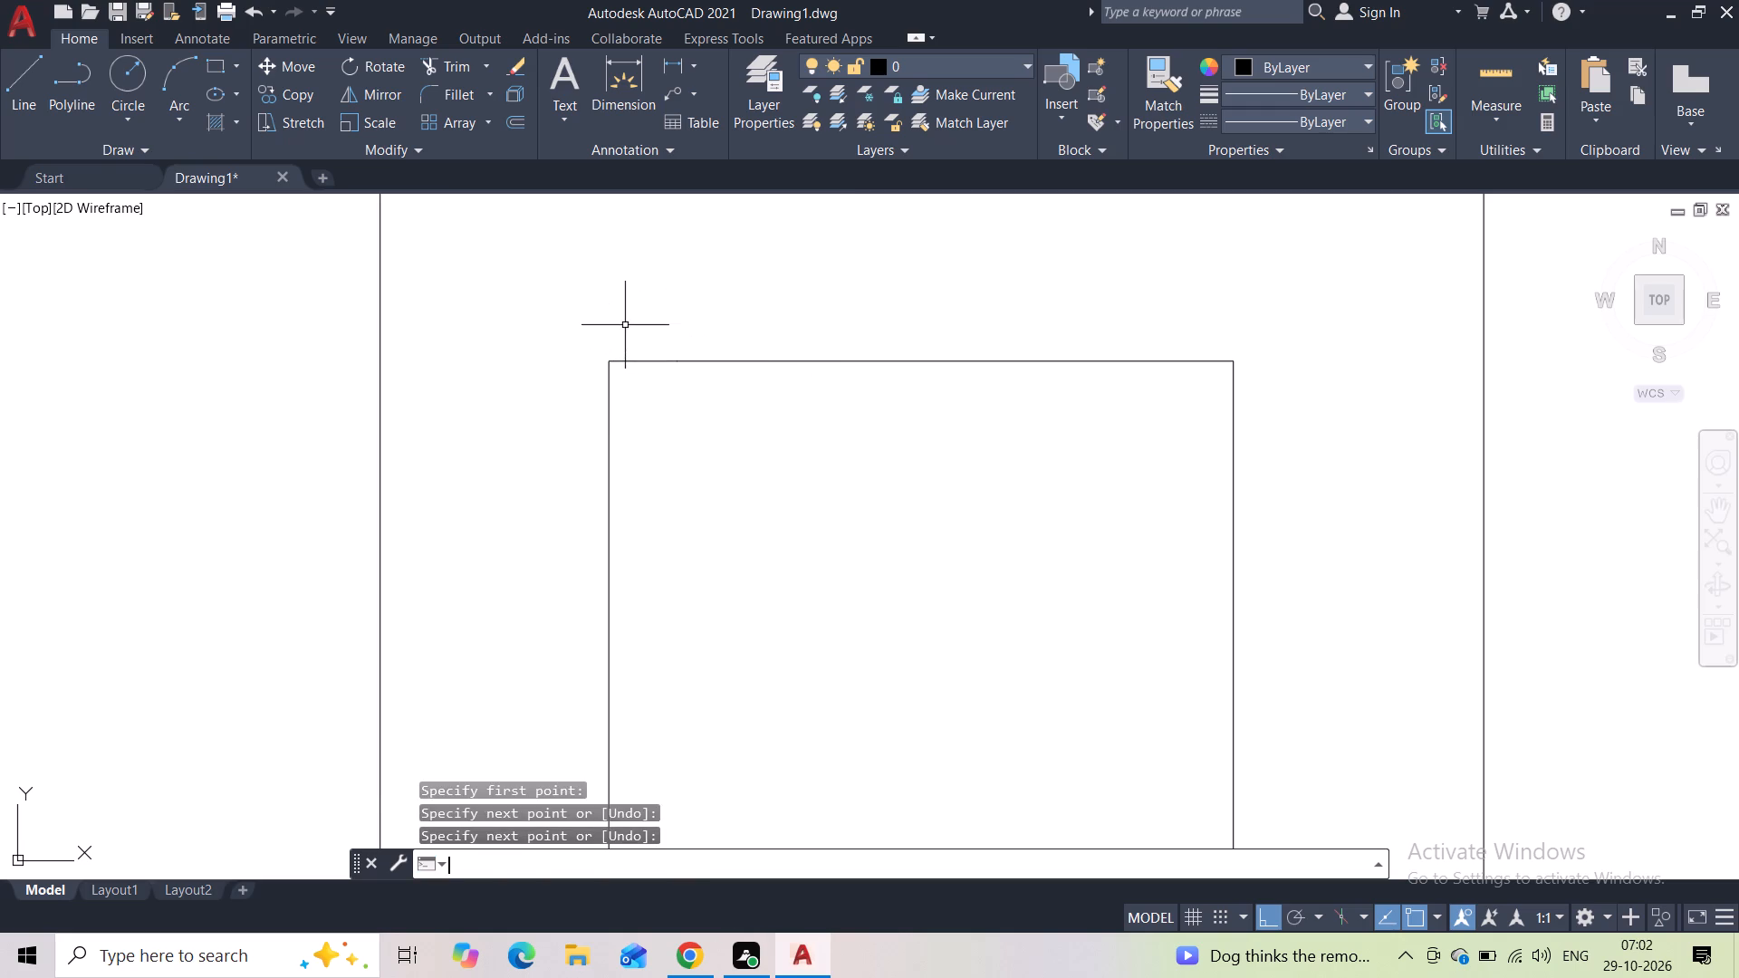
Draw a line extending the inner frame's left vertical from its bottom endpoint straight down to the base line.
key("space")
scroll(673, 499, "down", 2)
middle_click_drag(717, 621, 717, 485)
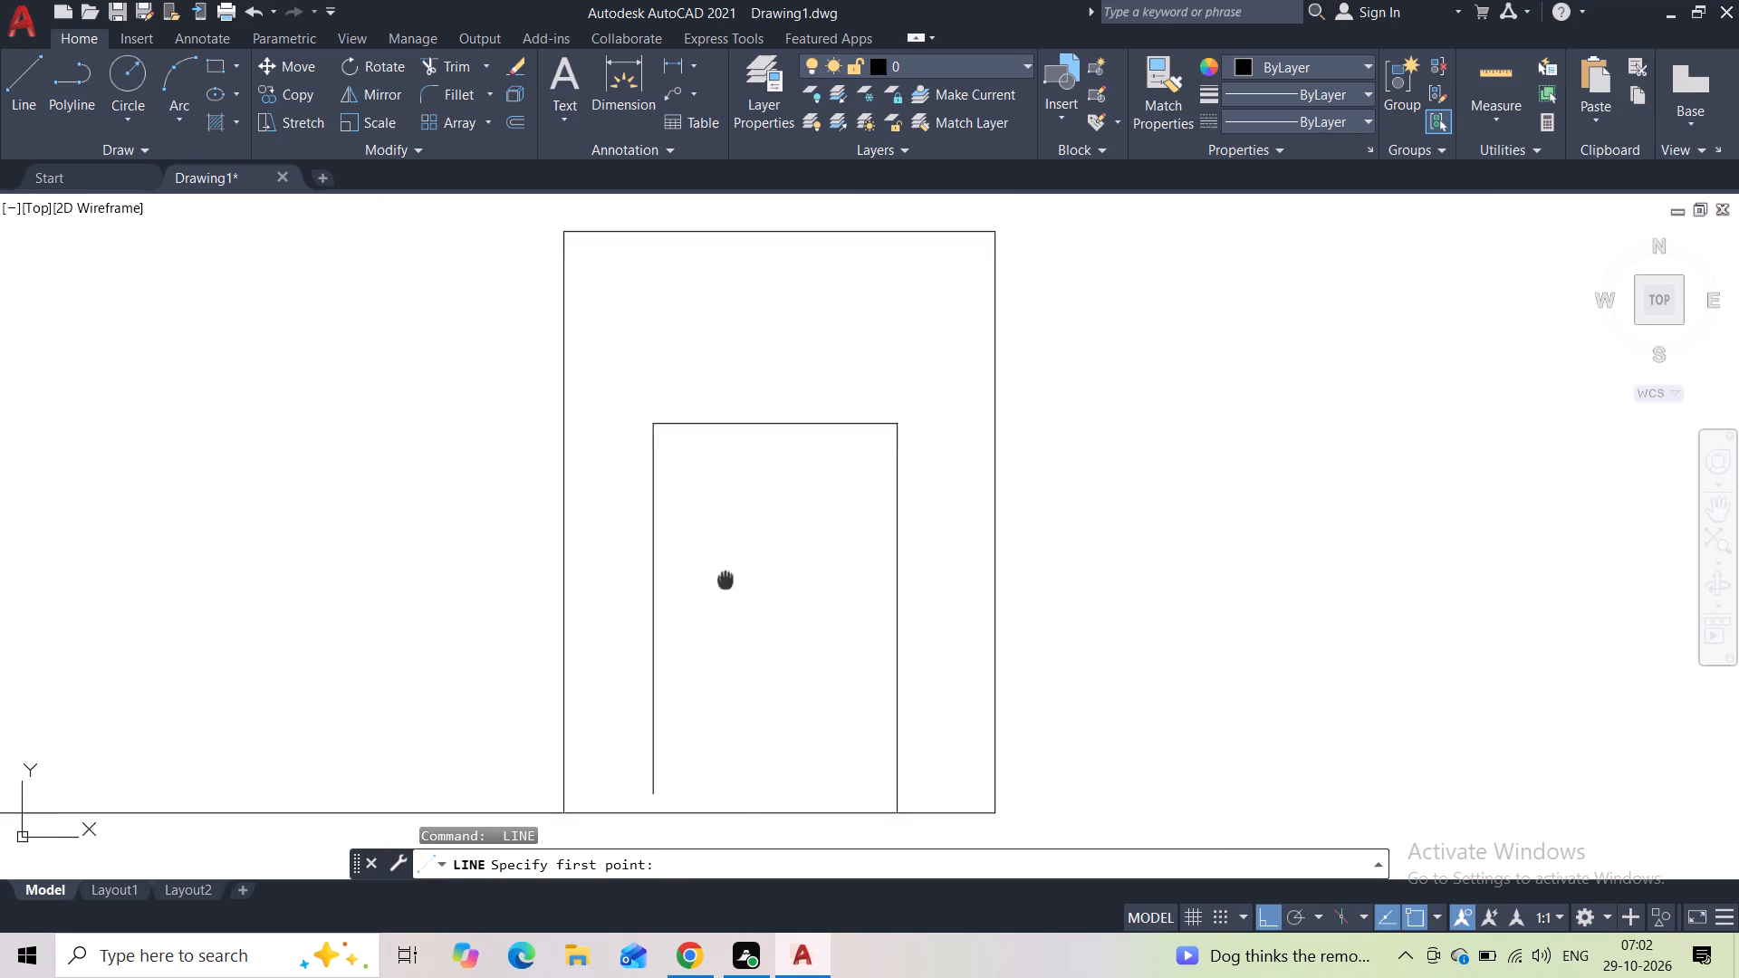
middle_click_drag(717, 485, 702, 308)
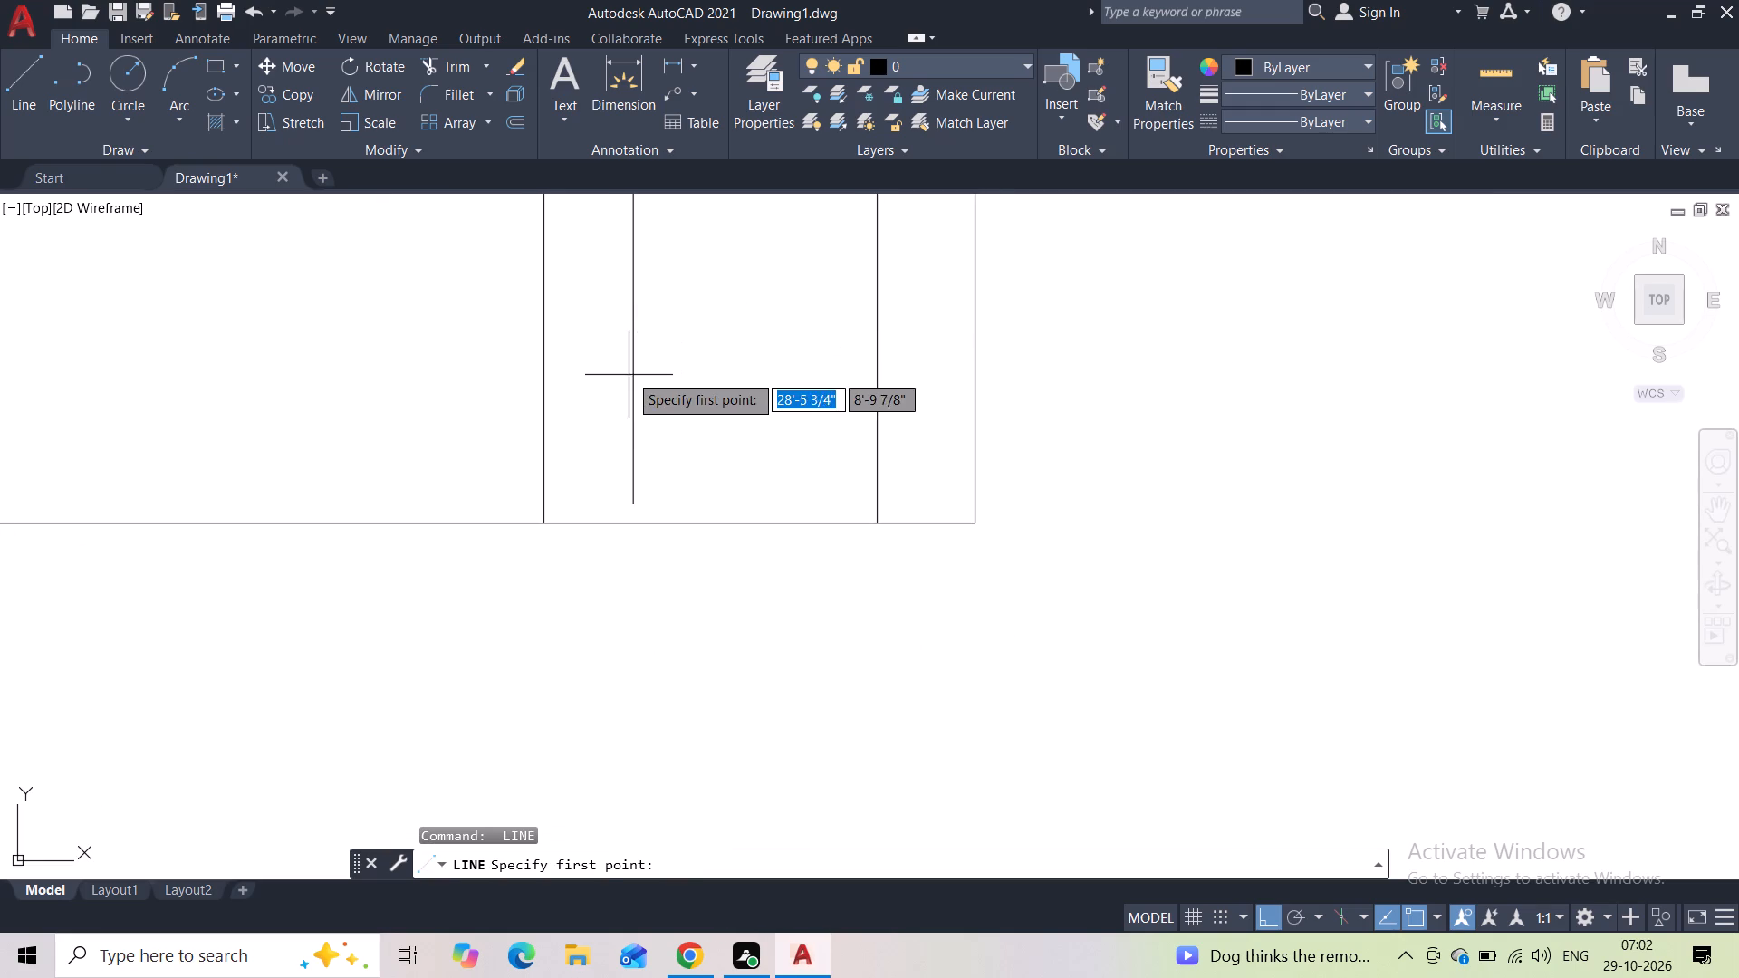
scroll(620, 515, "up", 3)
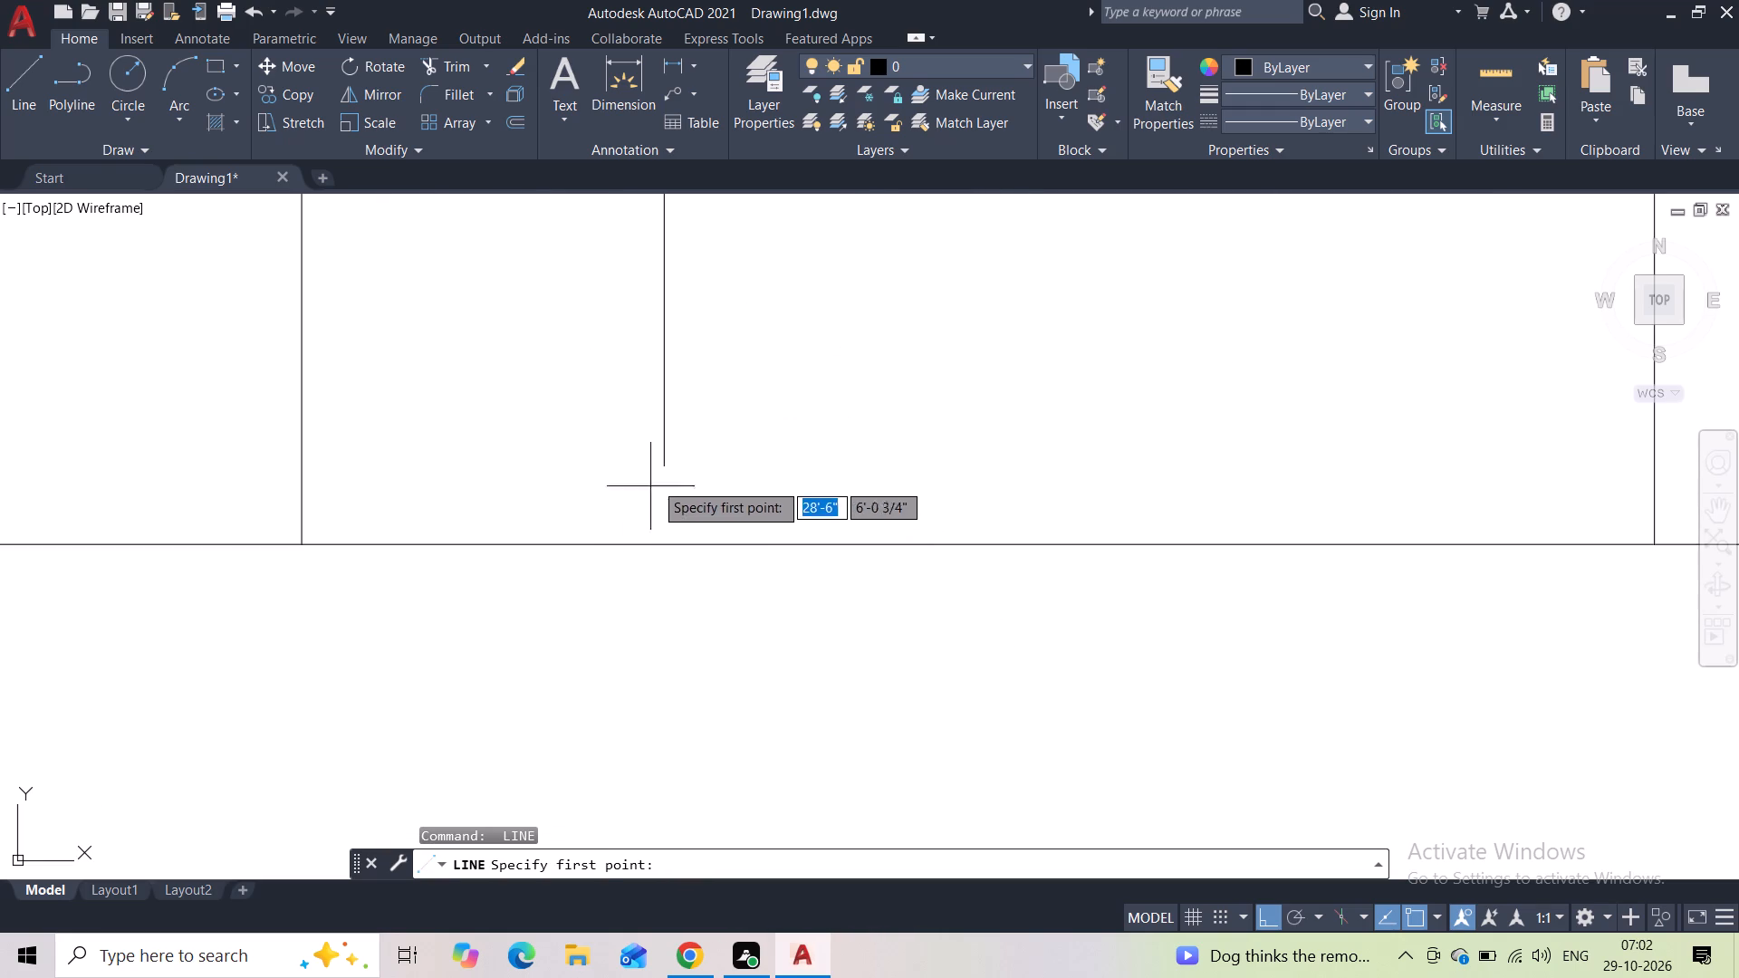
left_click(662, 466)
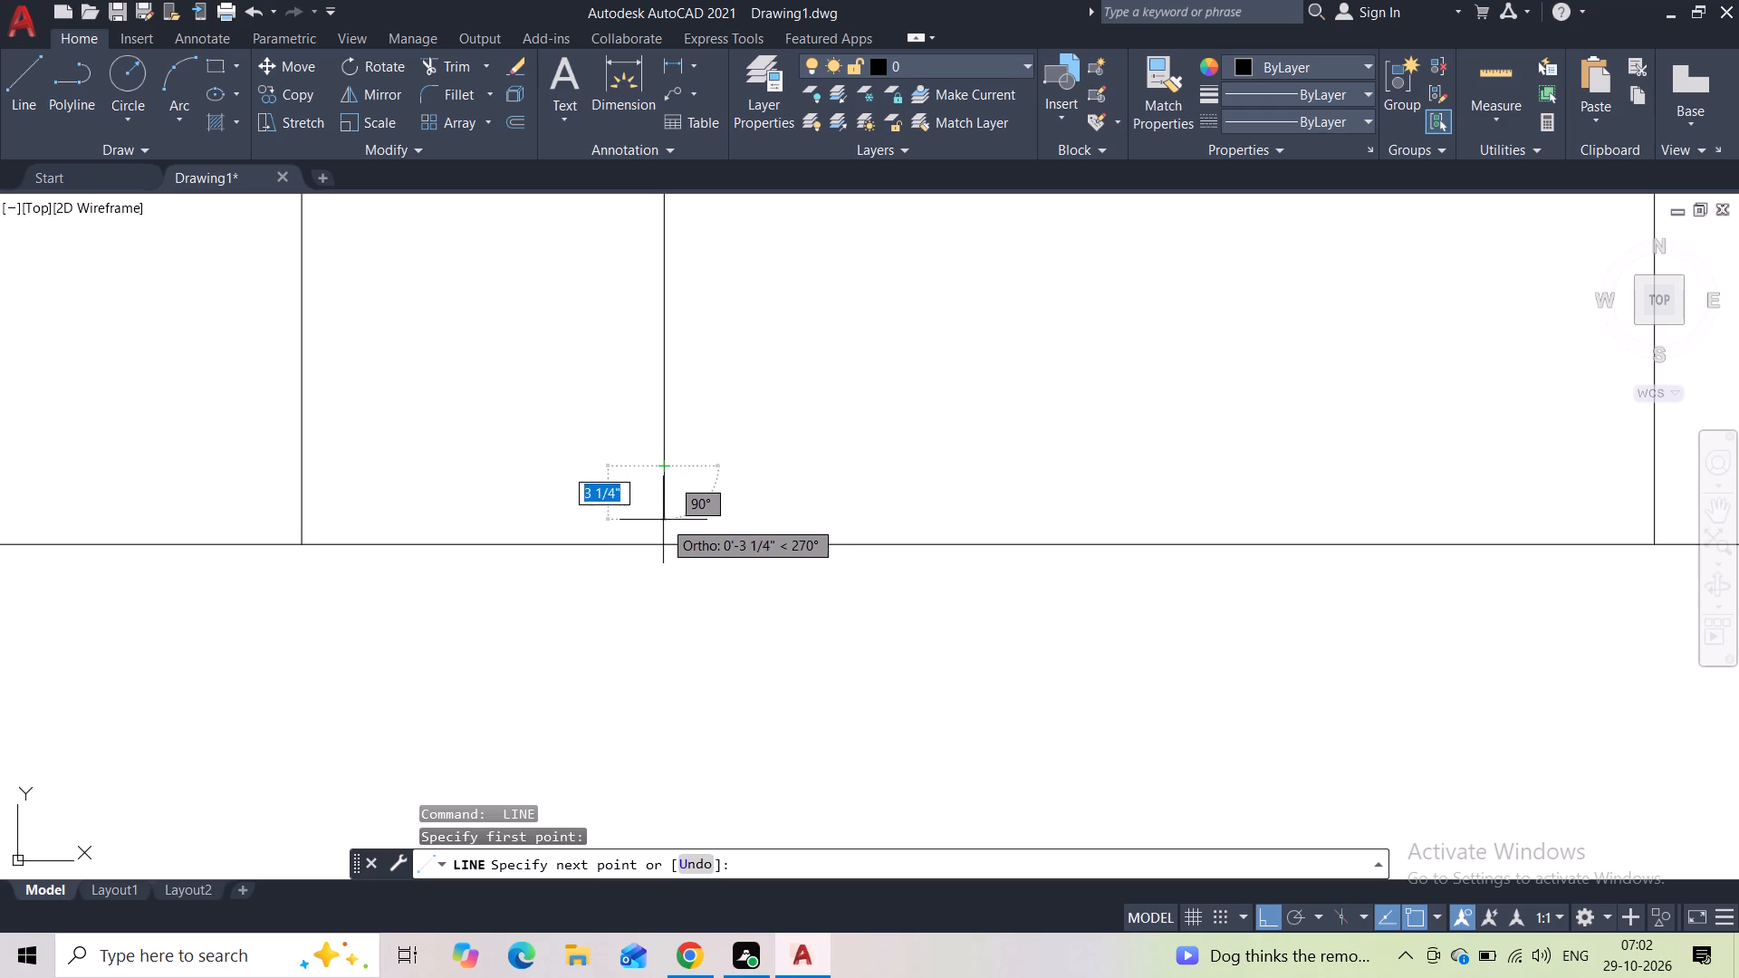
left_click(661, 535)
key("space")
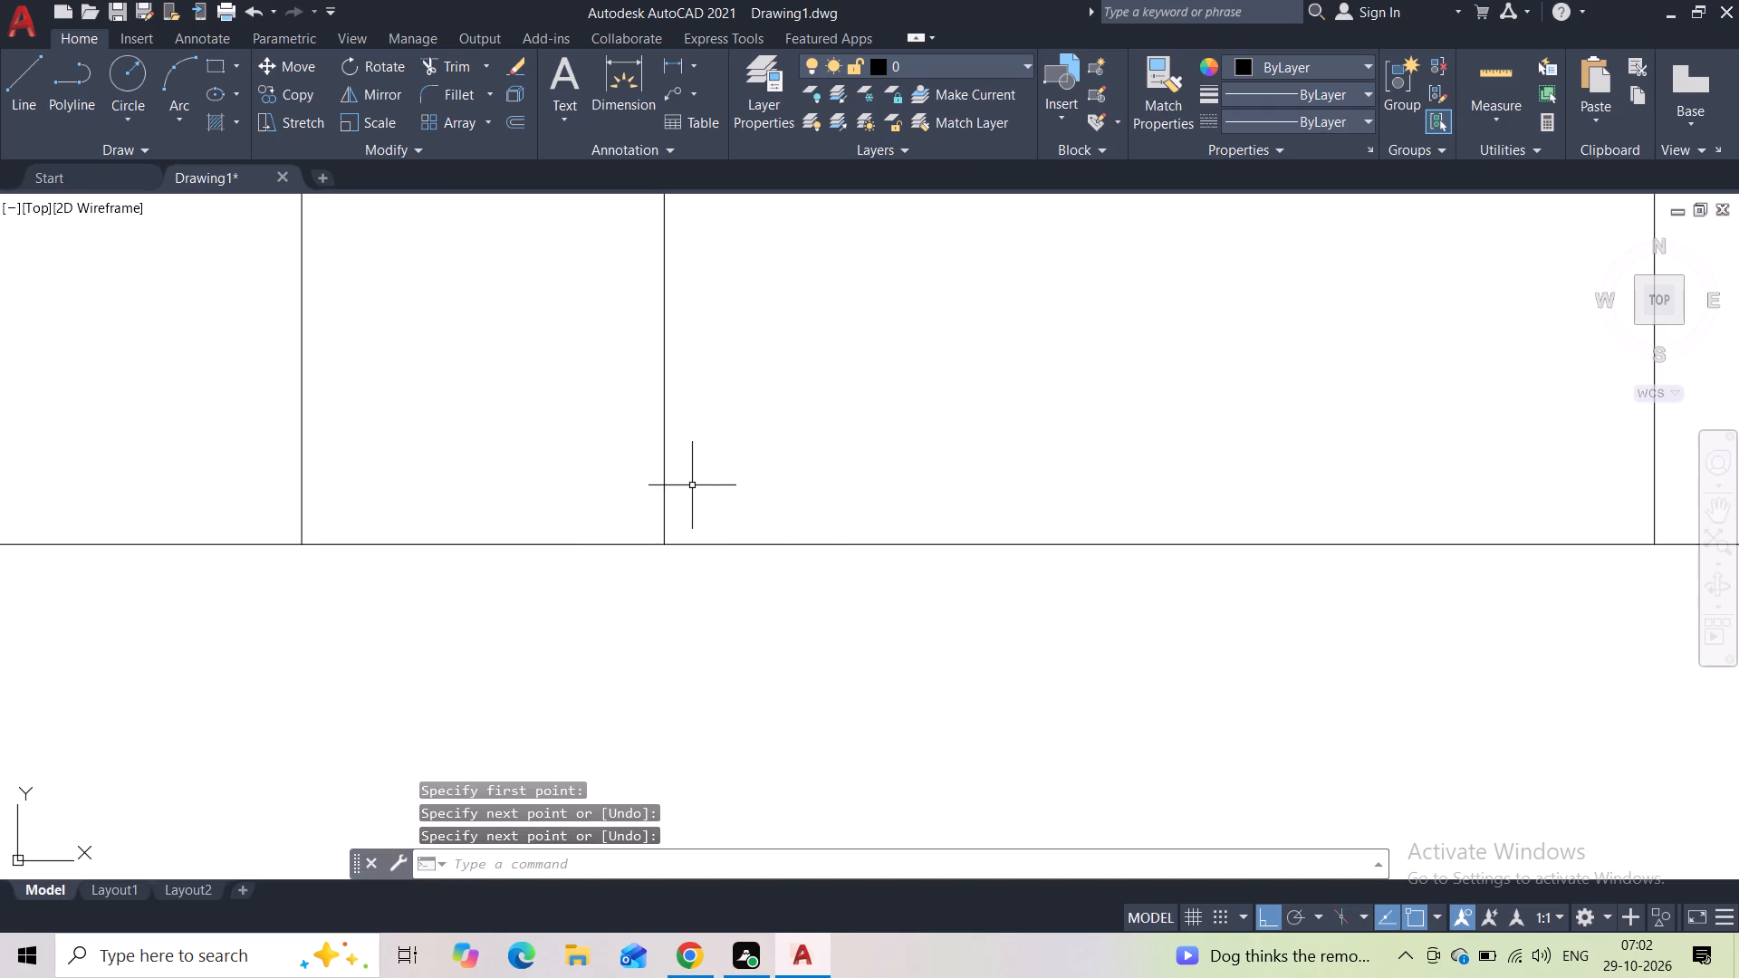
Draw a vertical line just inside the frame's left side, starting below its top edge and ending on the base line.
scroll(744, 463, "down", 2)
middle_click_drag(852, 388, 792, 556)
scroll(791, 556, "down", 1)
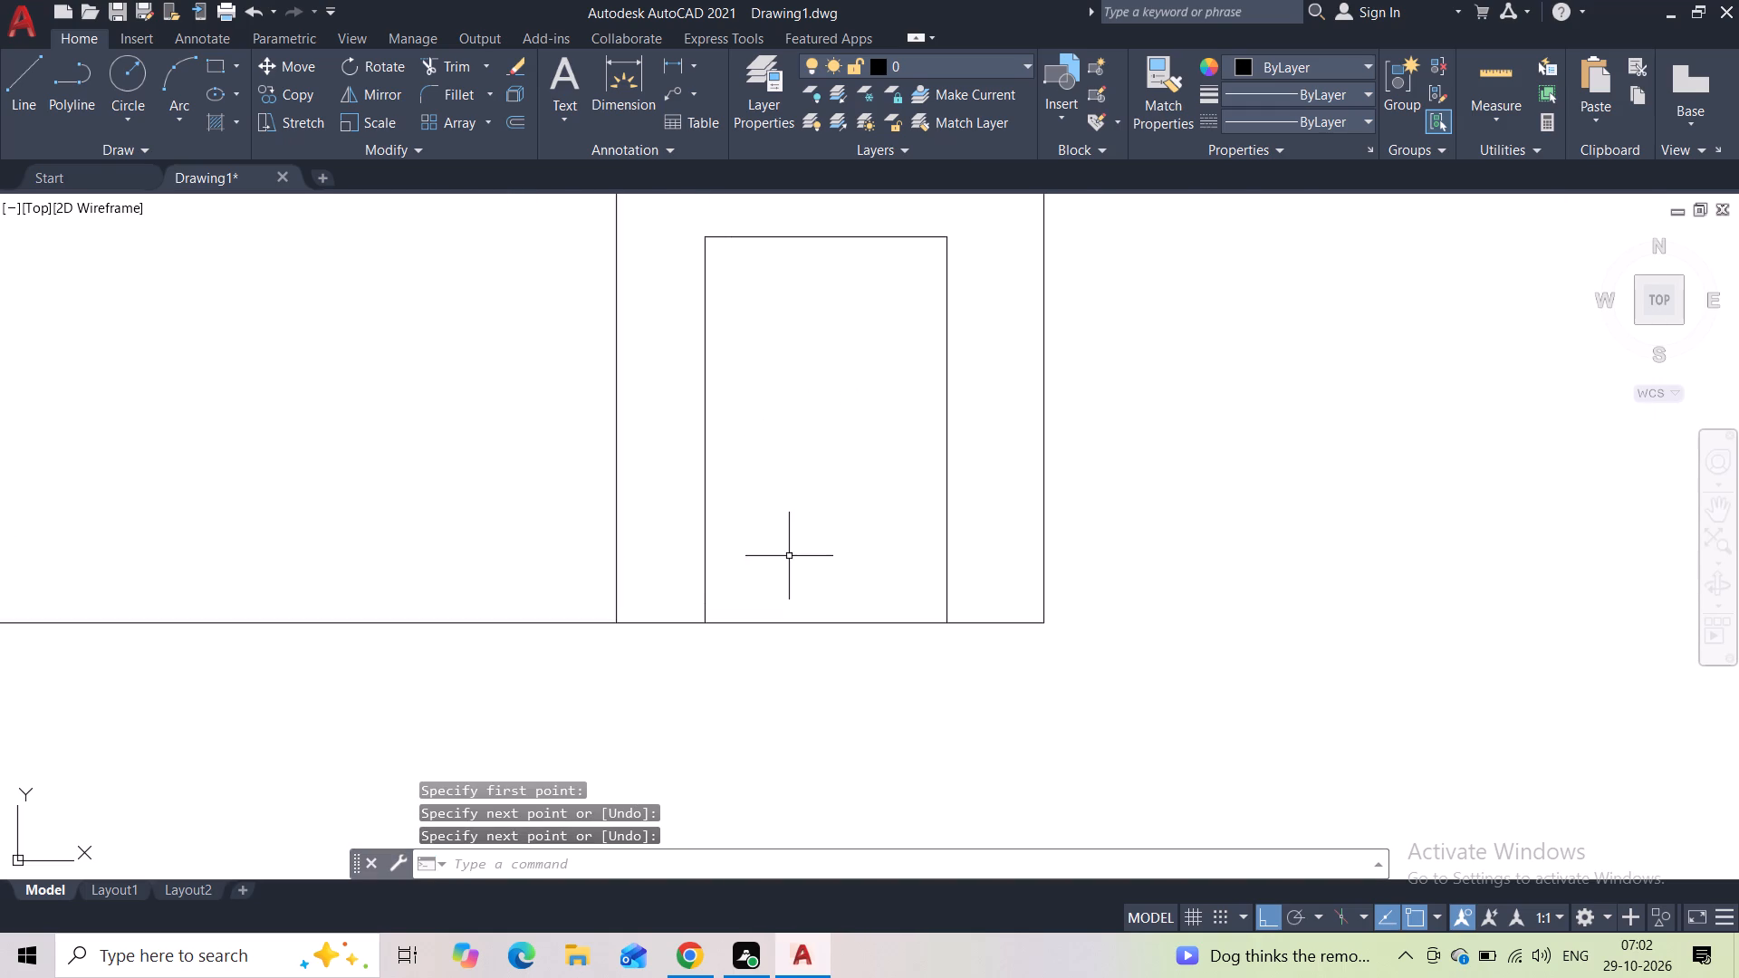
middle_click_drag(793, 436, 800, 570)
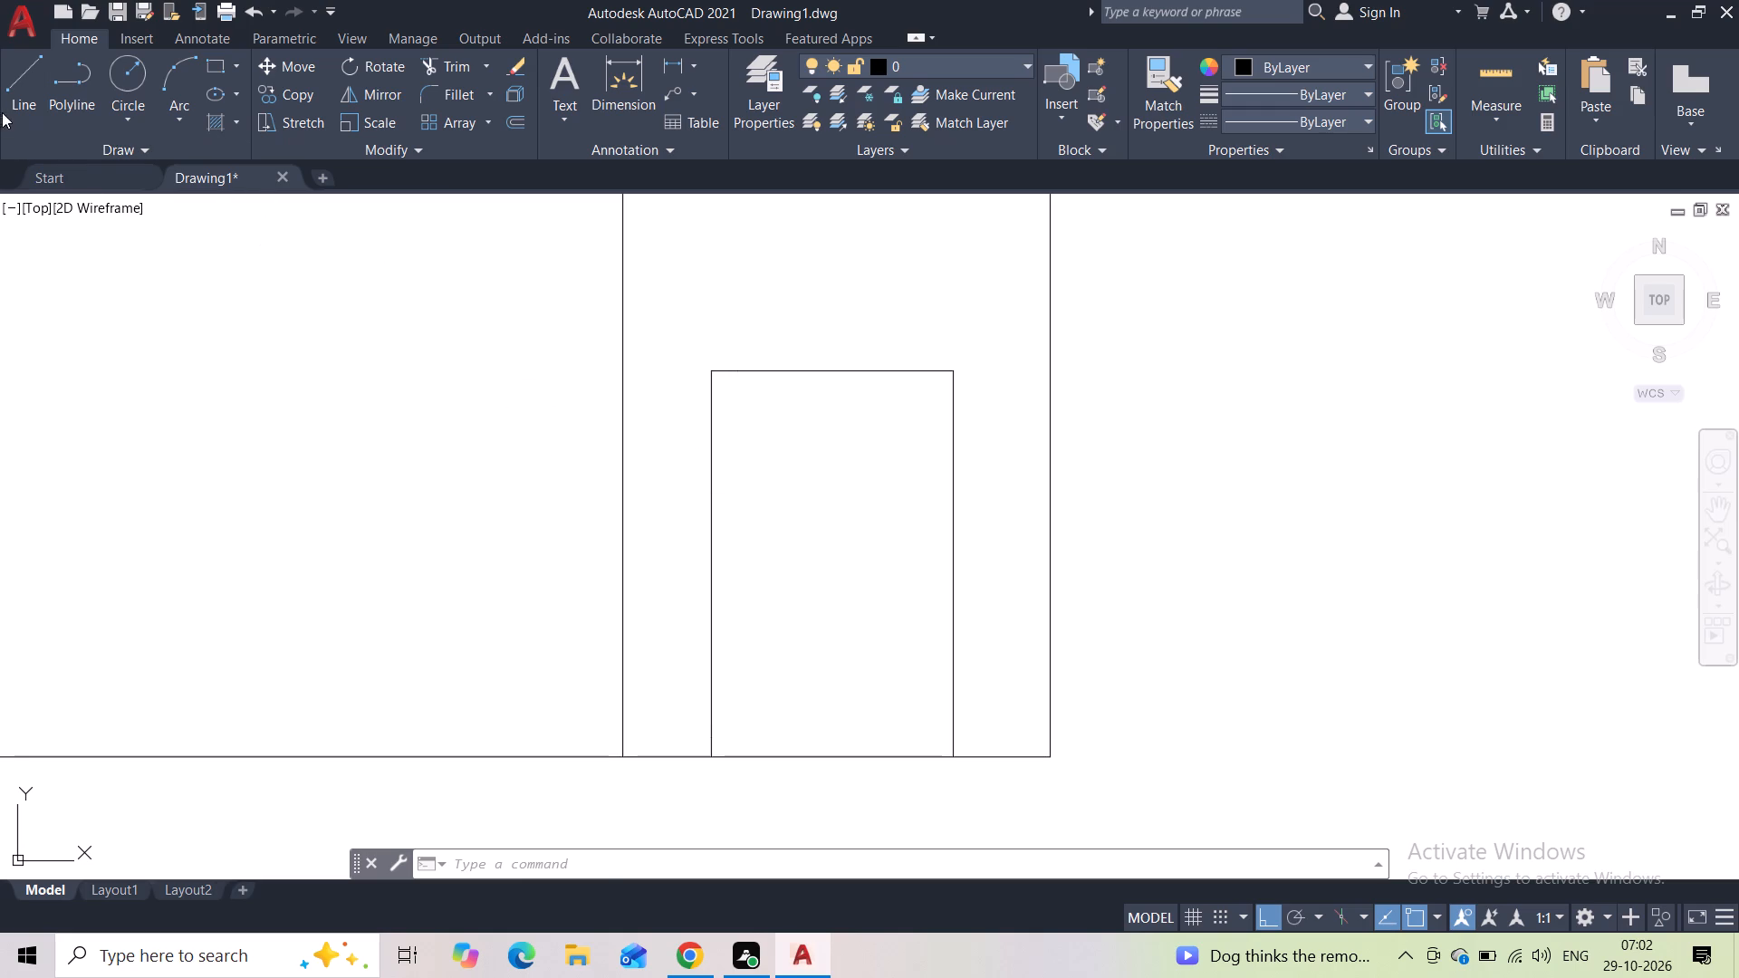
left_click(25, 100)
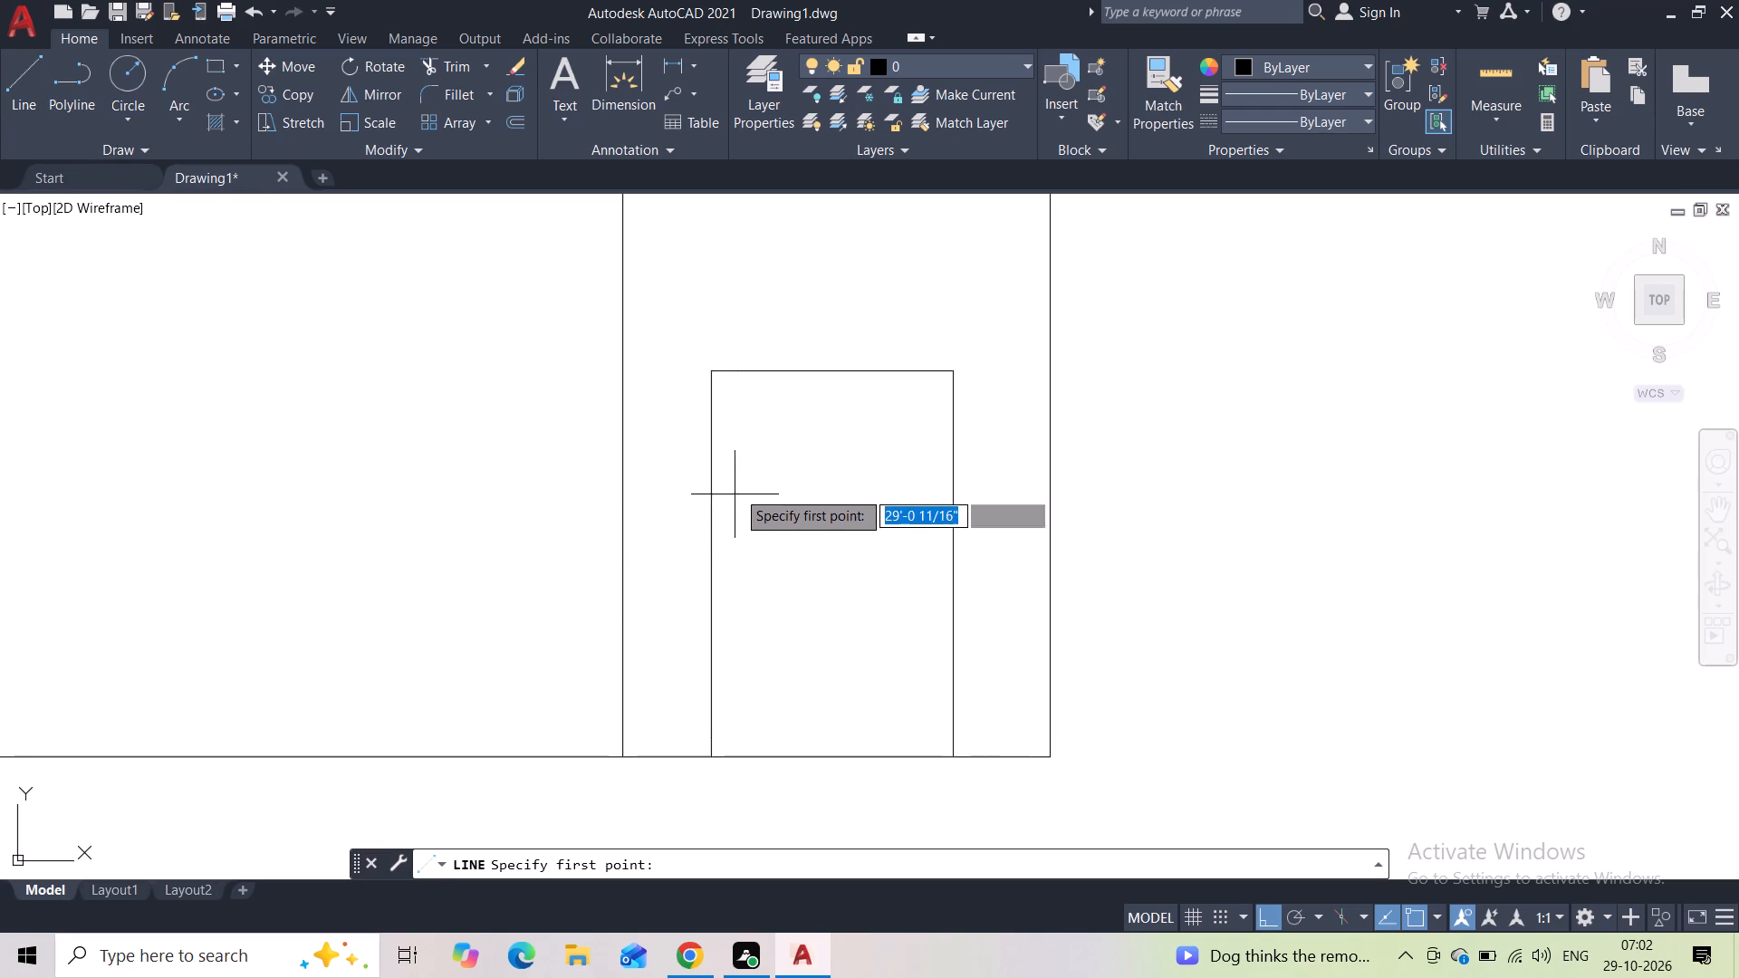
scroll(746, 465, "up", 1)
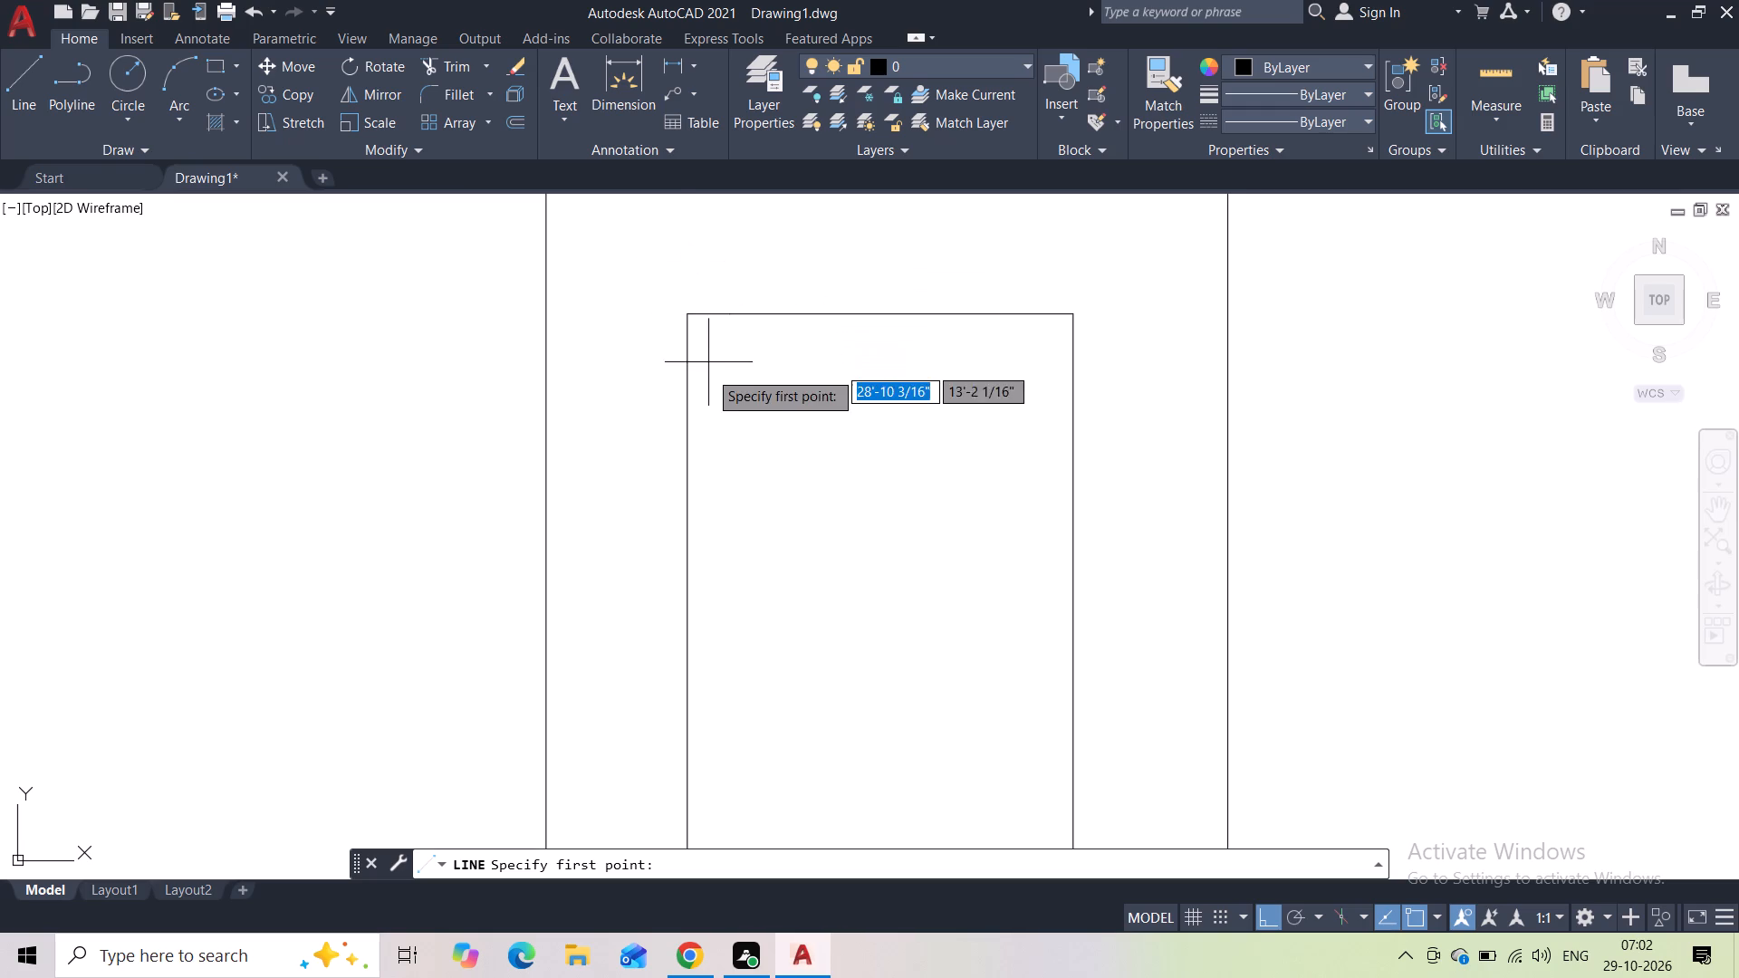
left_click(706, 388)
middle_click_drag(708, 499, 673, 191)
scroll(673, 237, "down", 1)
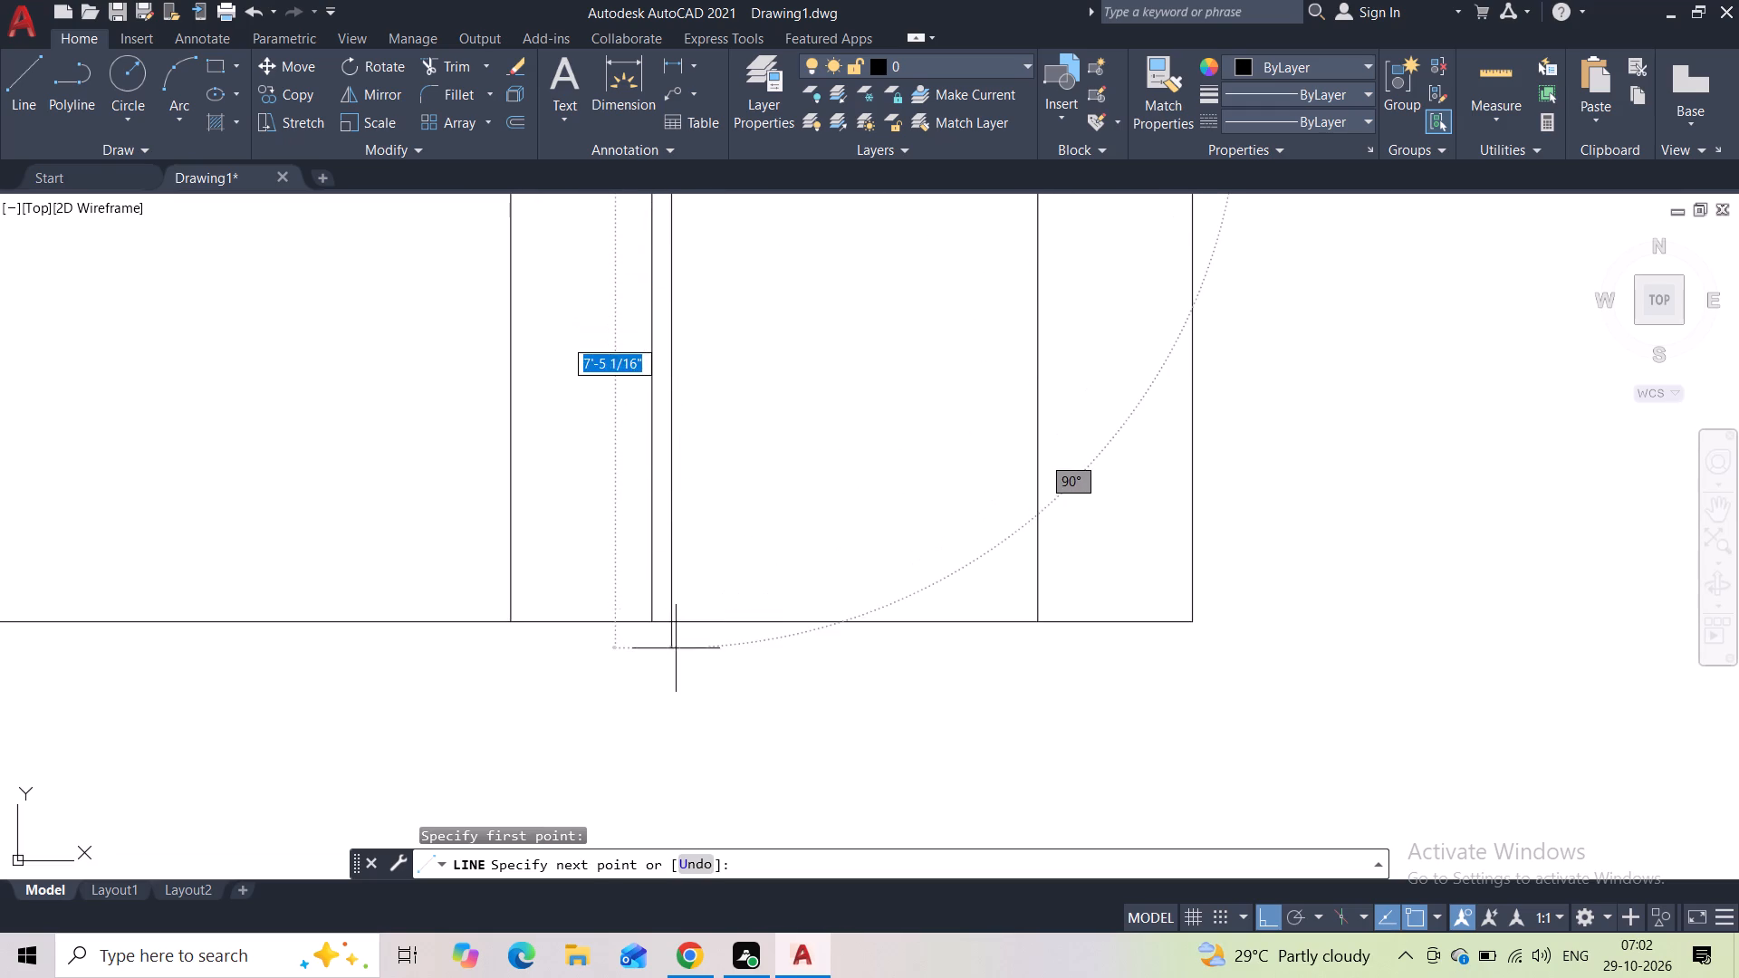
left_click(675, 621)
key("space")
Copy the new vertical line 4'-6" to the right, using its bottom endpoint as the base point.
type("n")
left_click(677, 489)
left_click(661, 506)
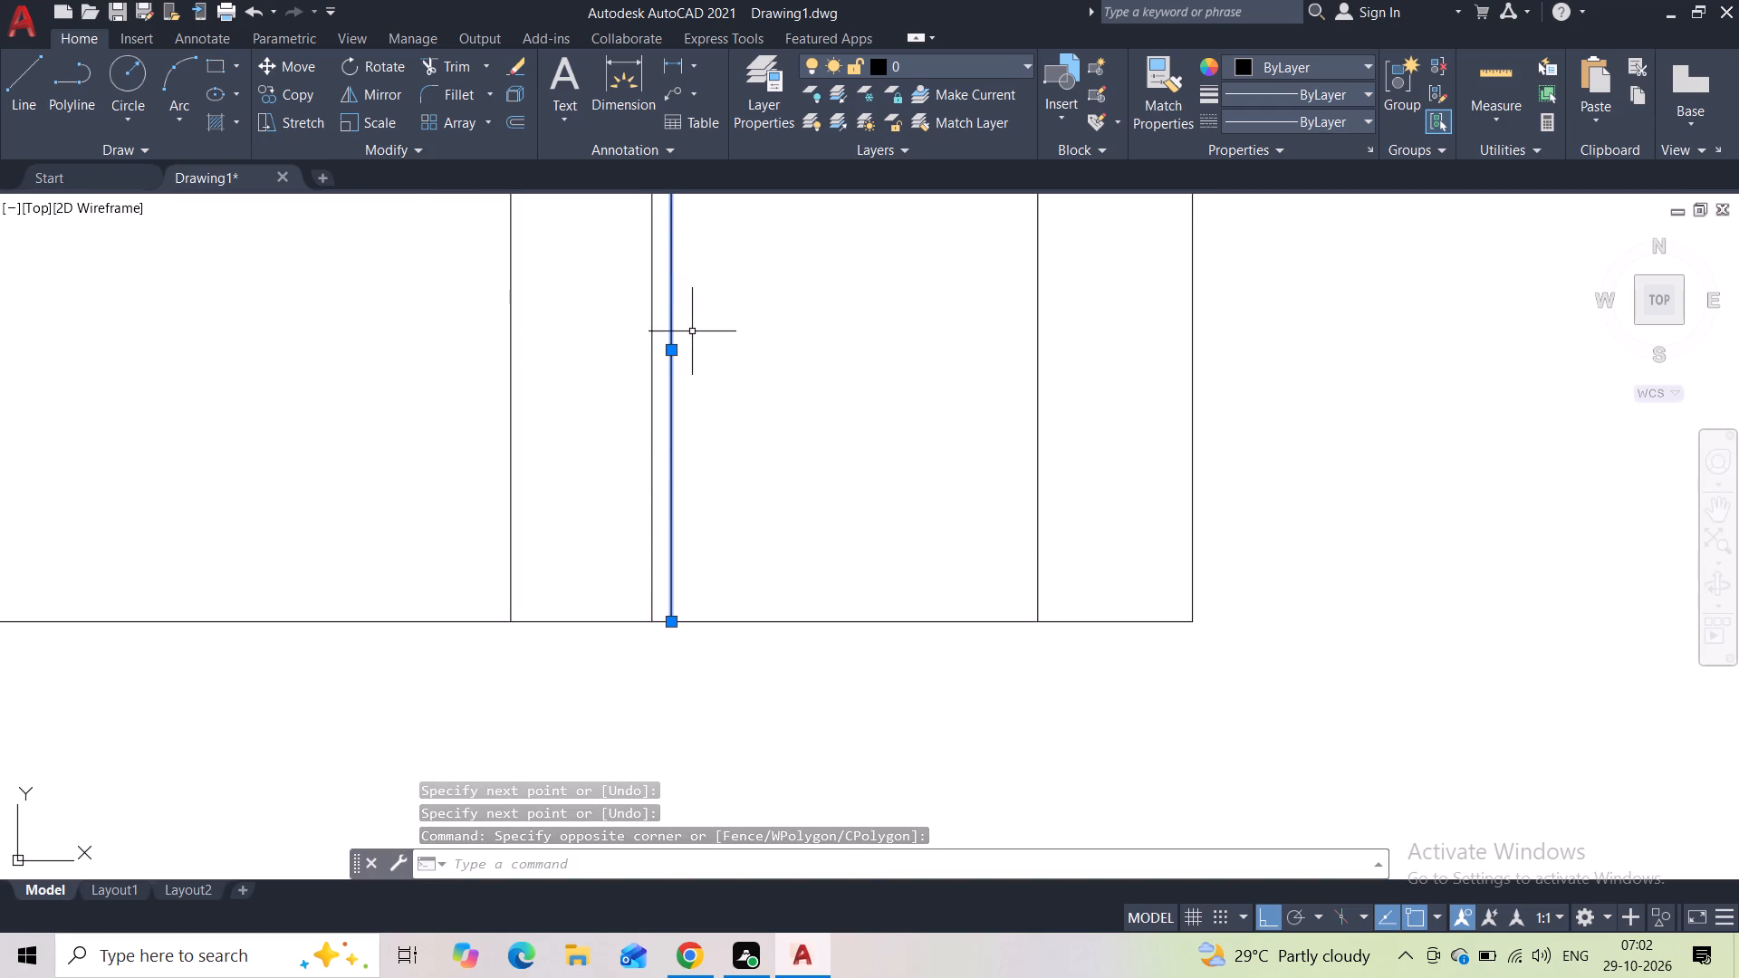
left_click(293, 87)
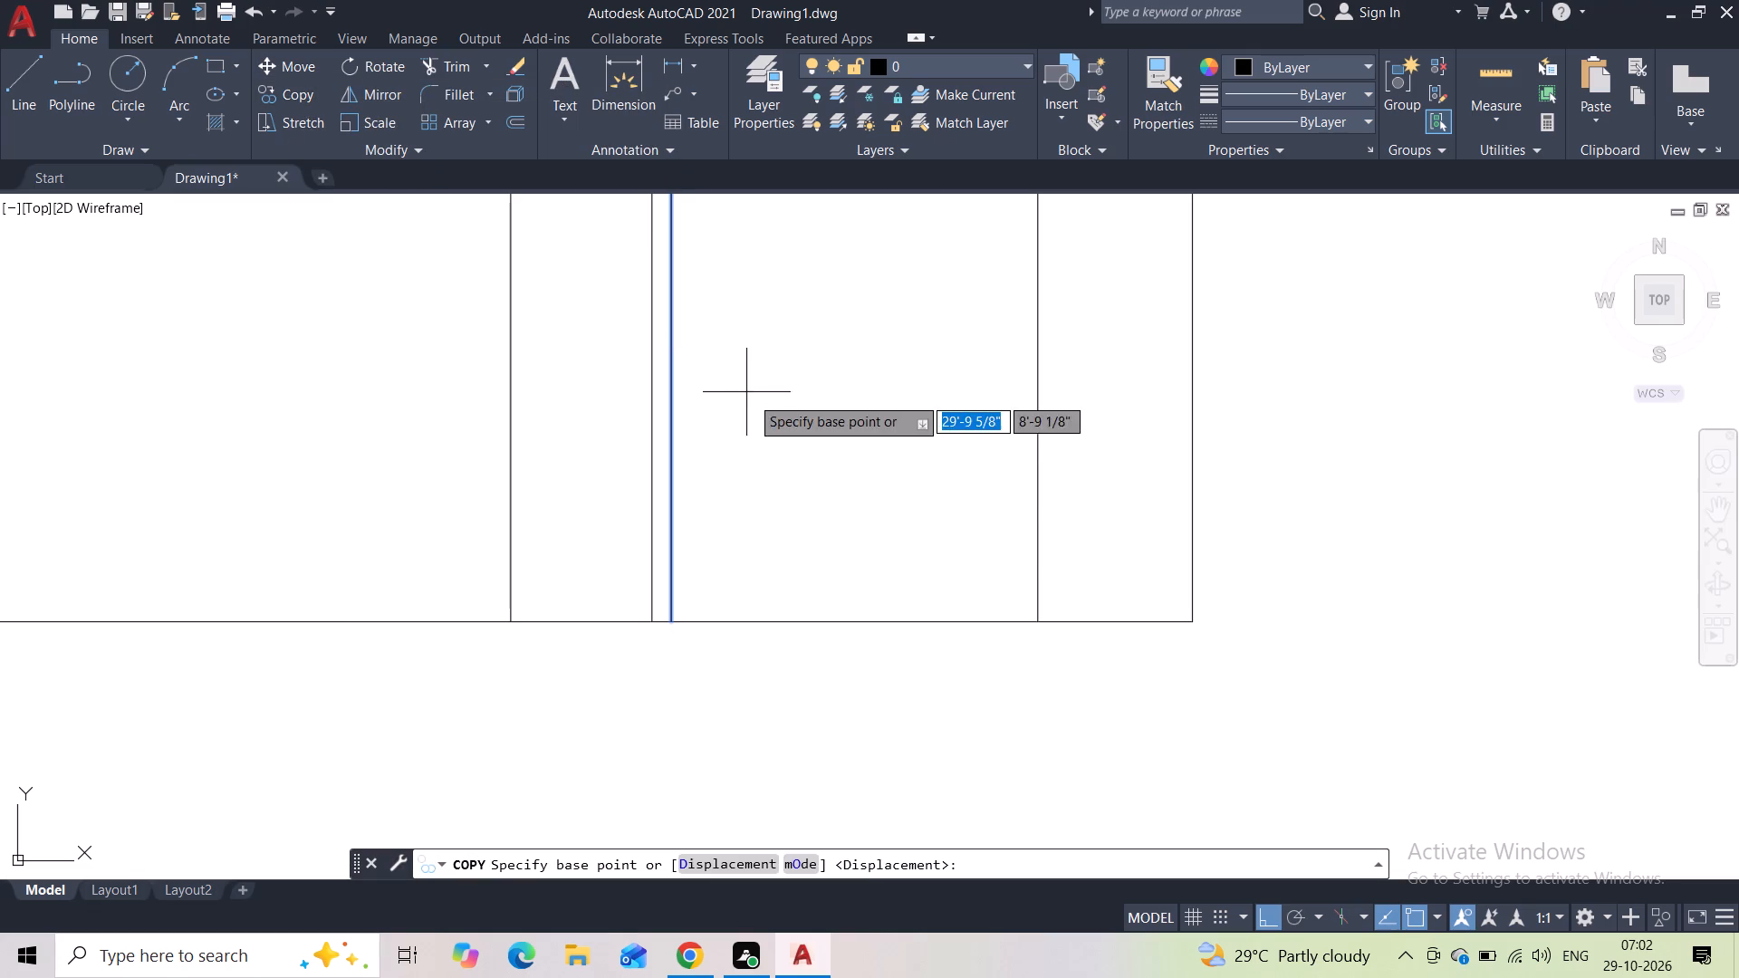
left_click(683, 626)
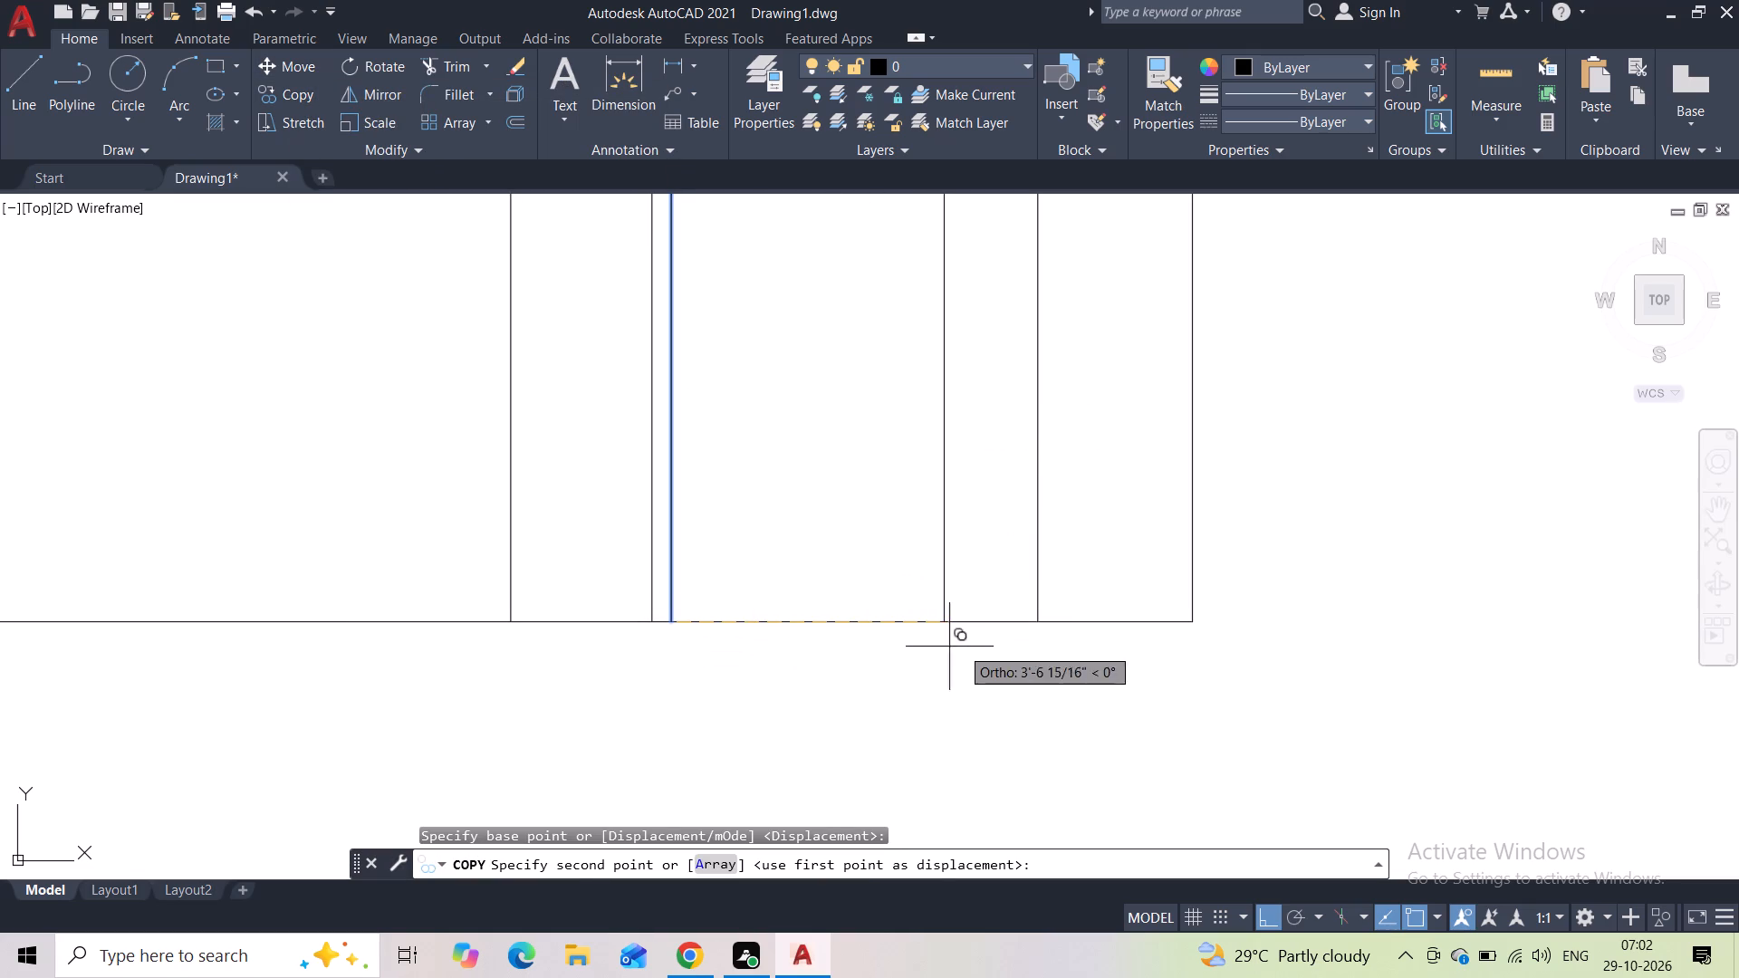
left_click(1022, 635)
key("space")
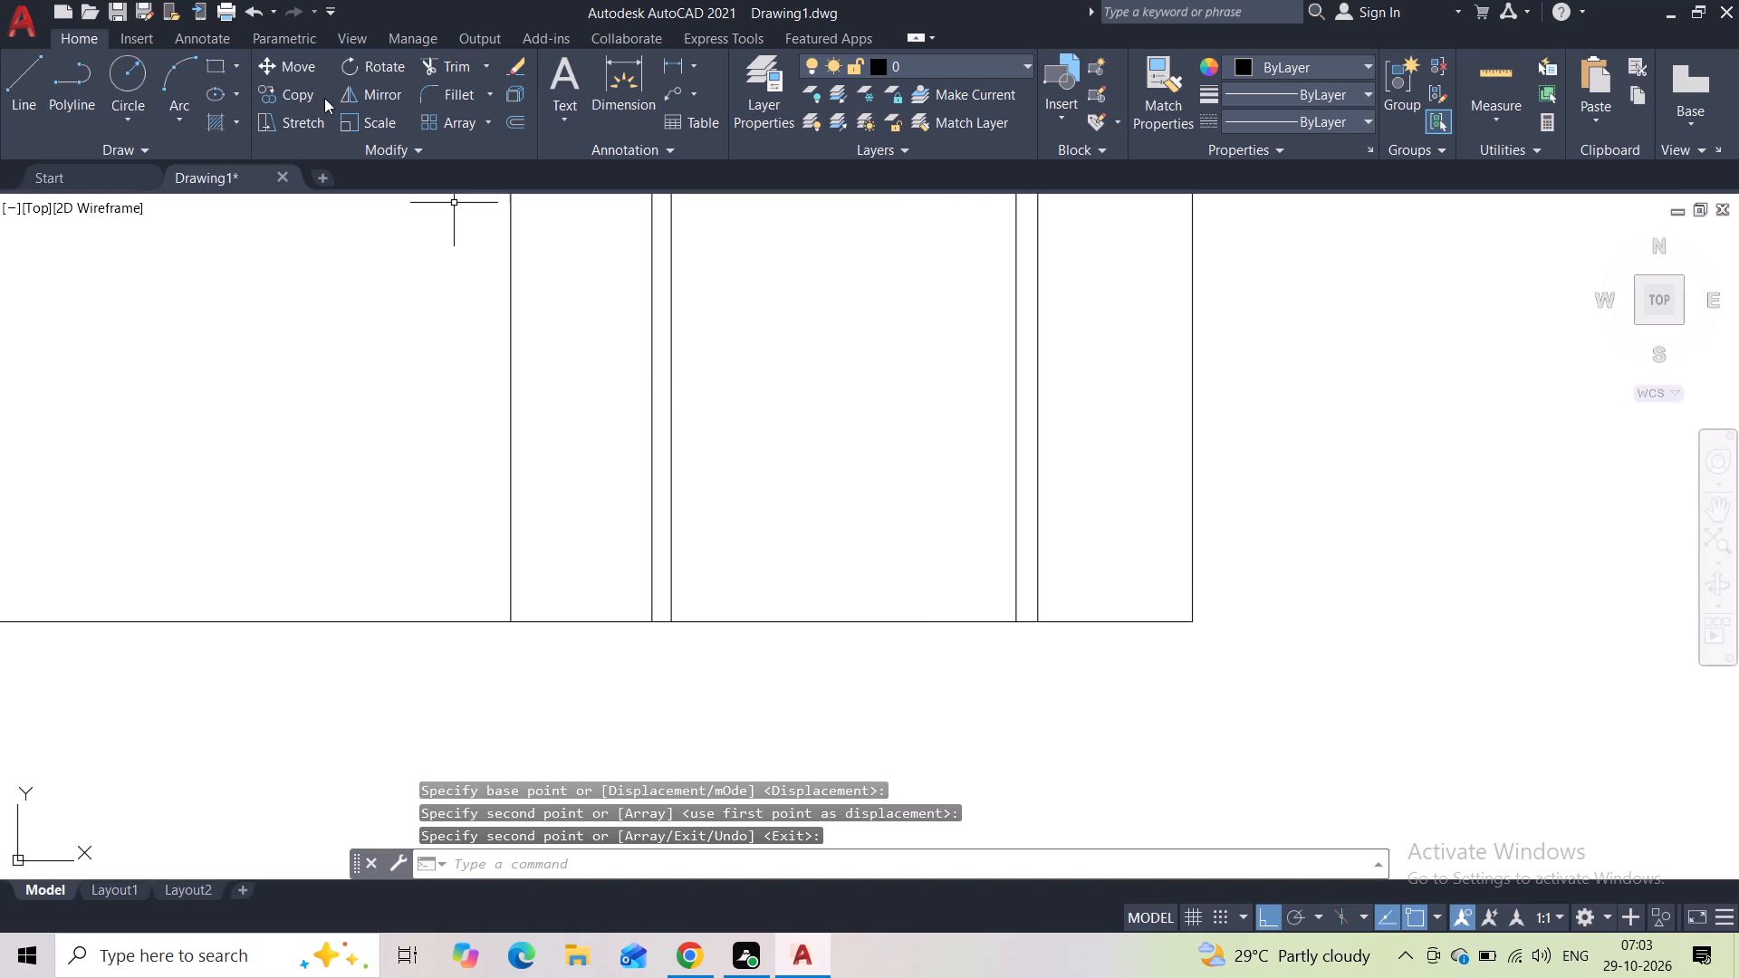
Draw a narrow rectangular door handle about 3" wide and nearly 3' tall near the right inner vertical.
left_click(210, 71)
middle_click_drag(899, 350, 829, 453)
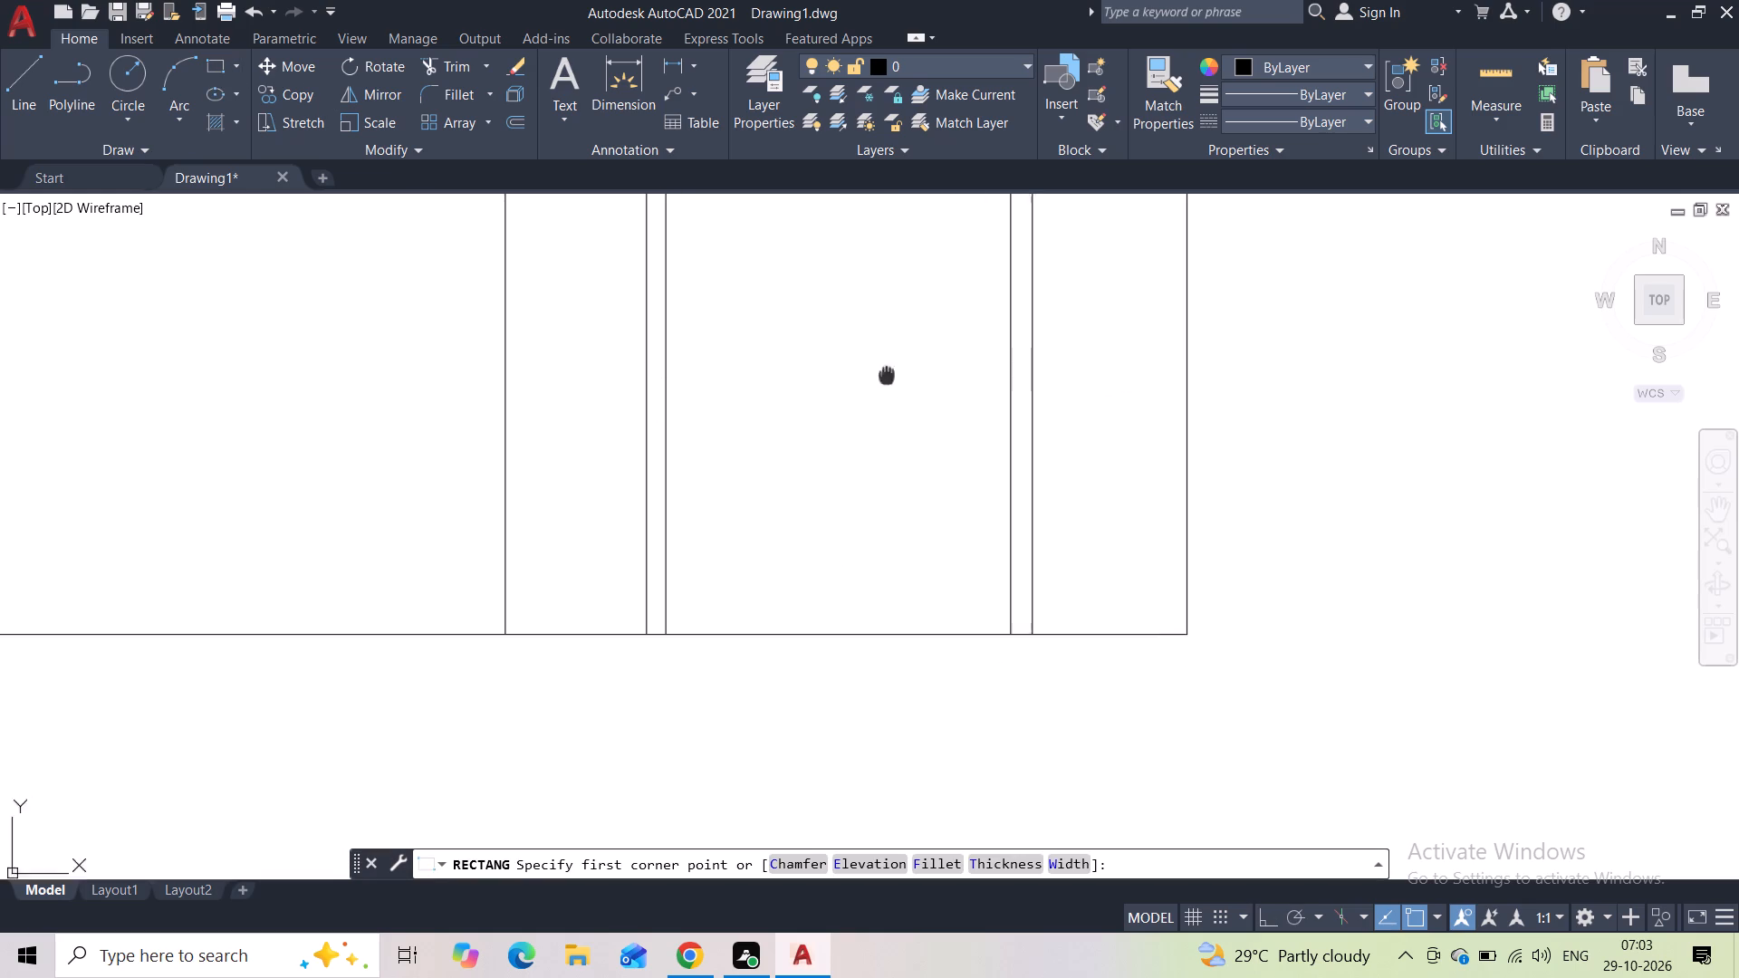
middle_click_drag(829, 453, 753, 546)
scroll(753, 547, "down", 1)
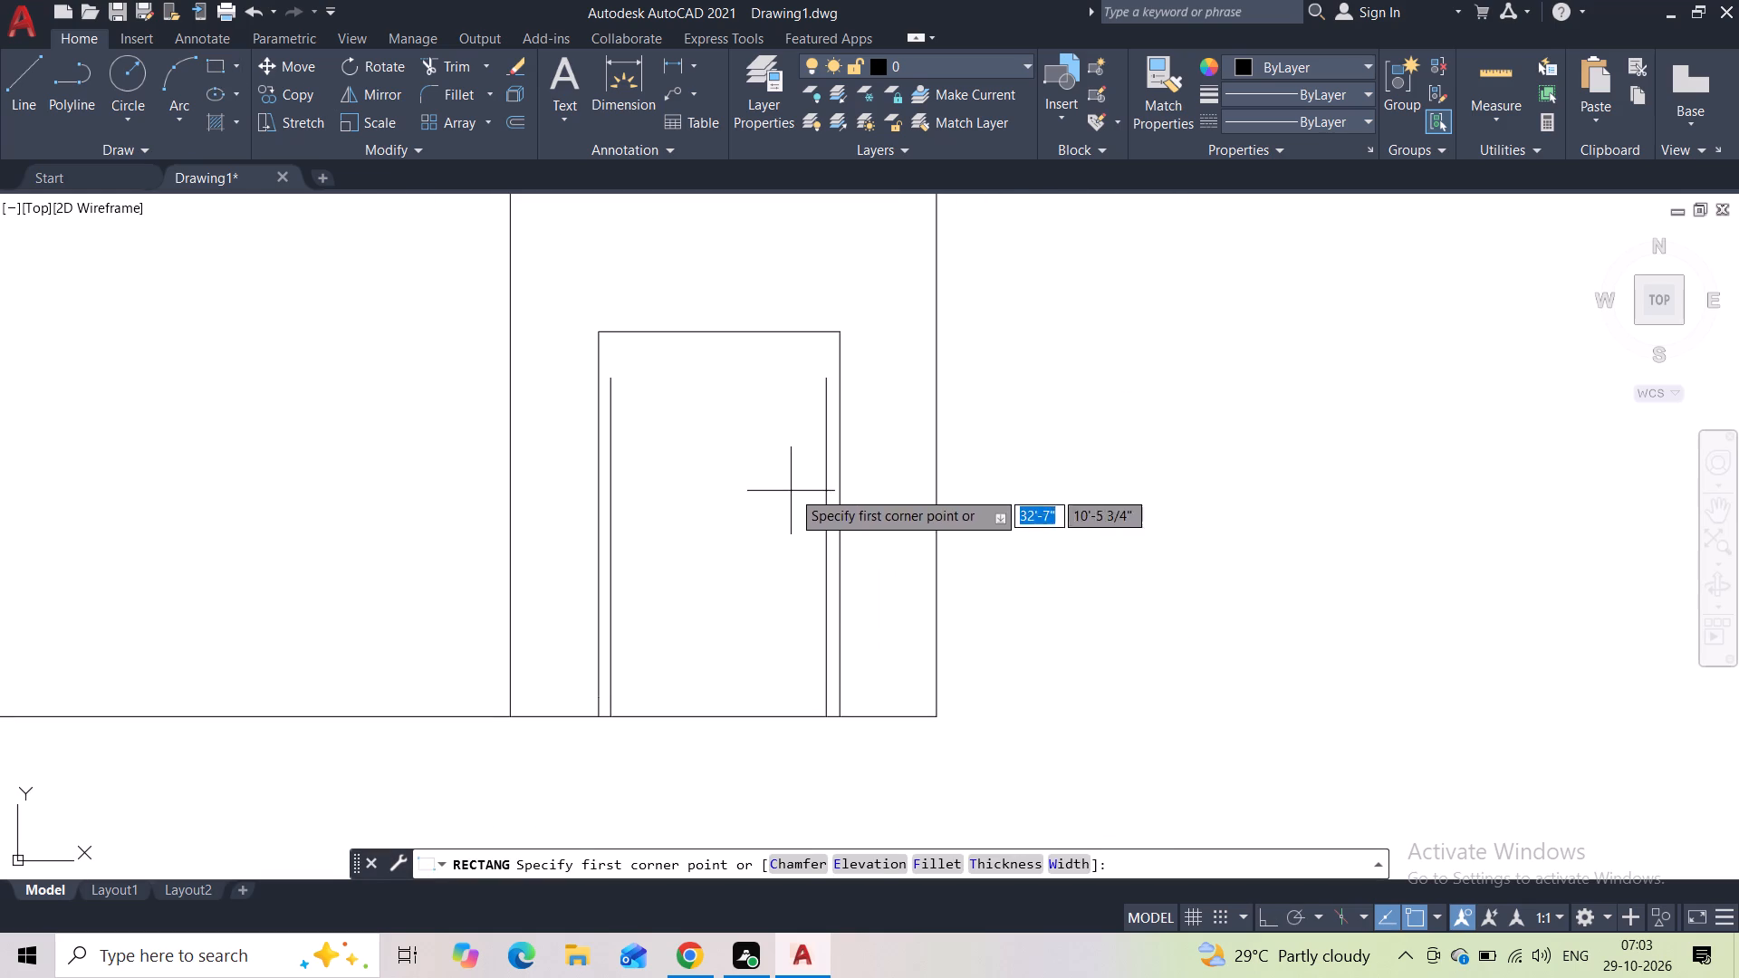
left_click(792, 490)
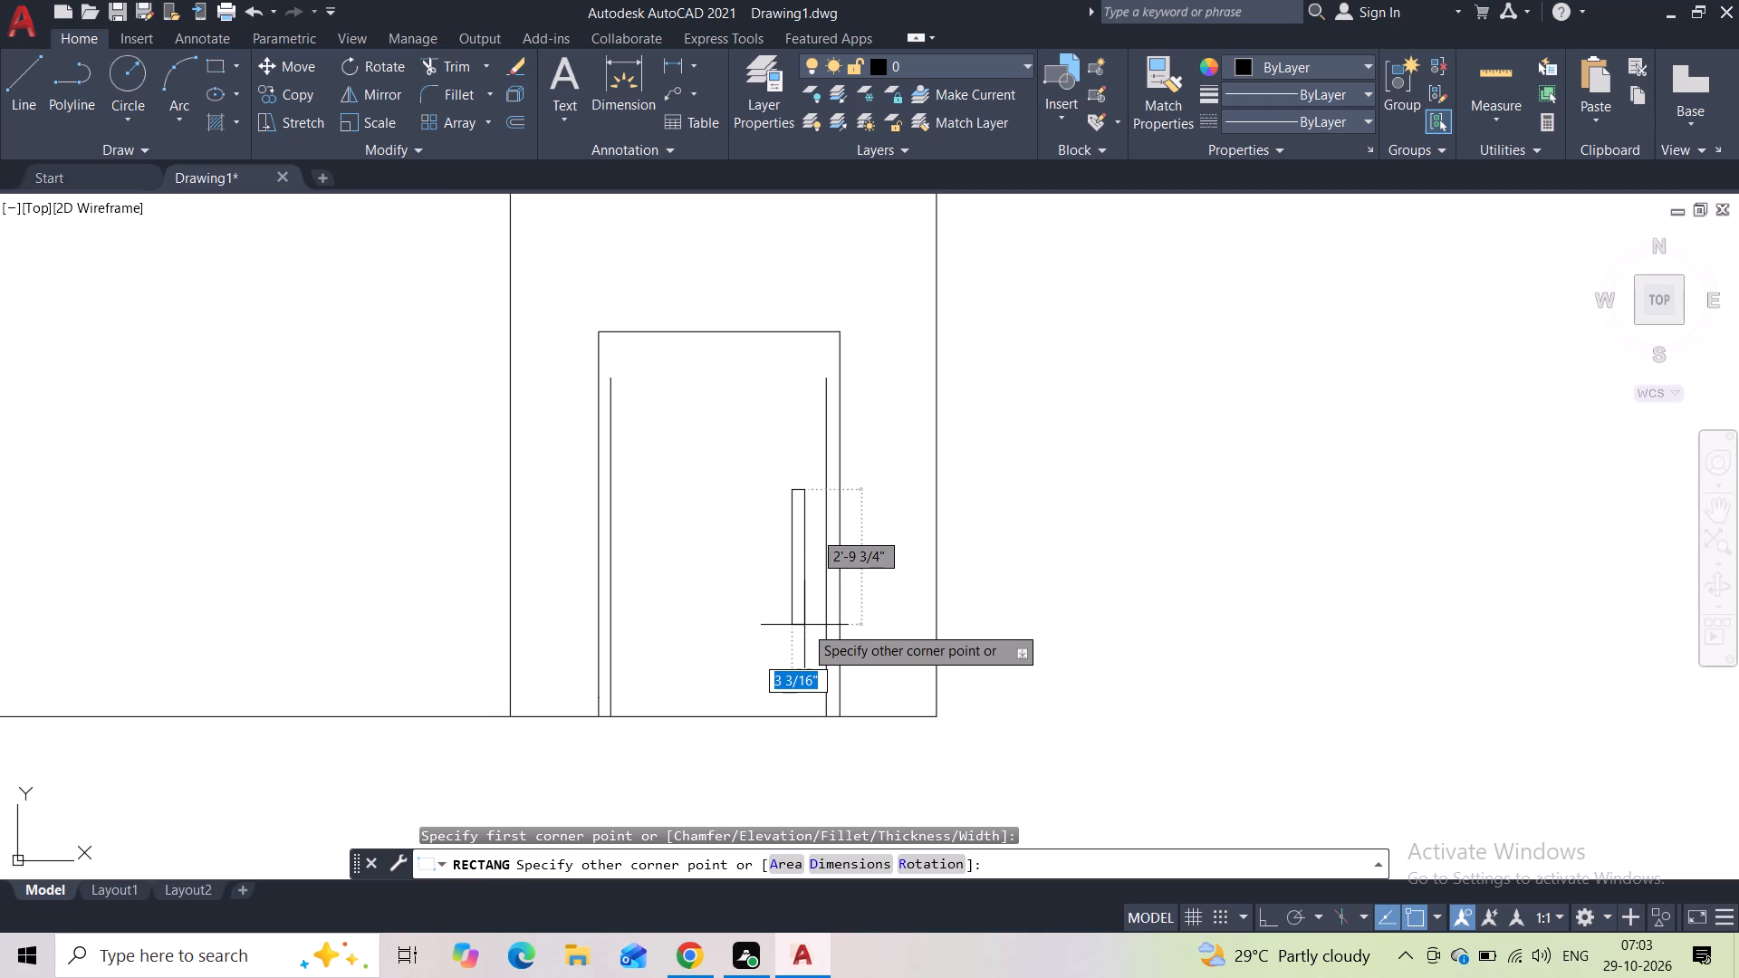
left_click(803, 629)
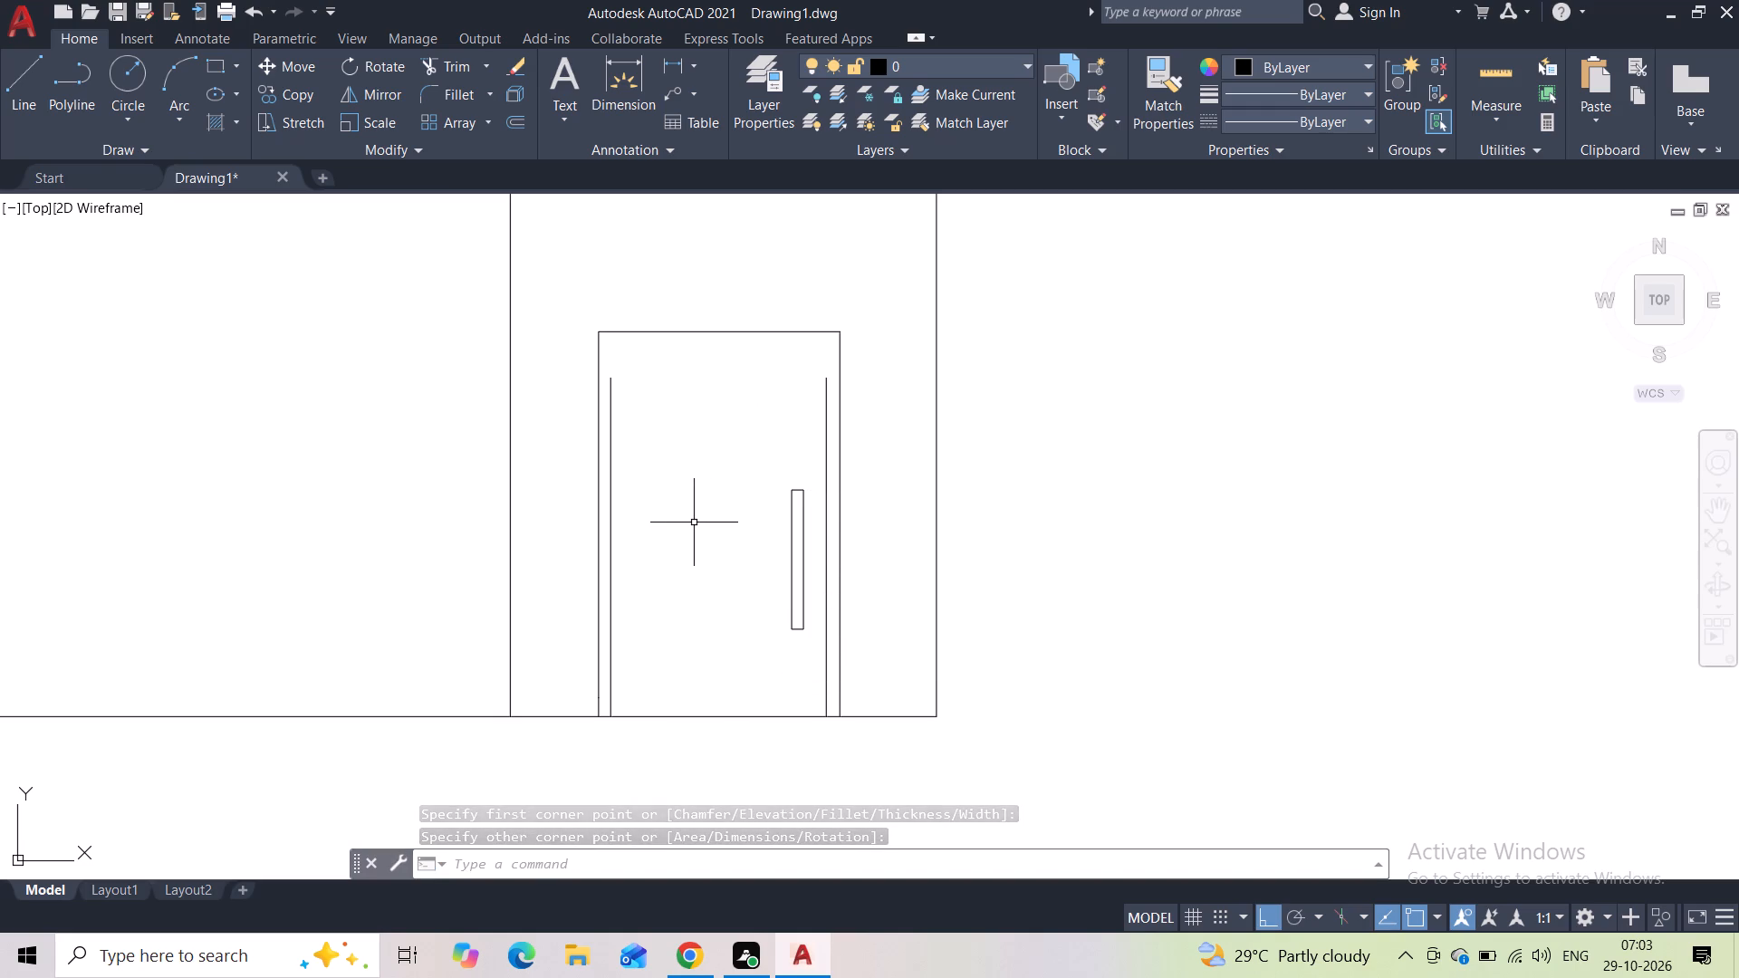
Connect the two inner verticals with lines about 6" up from the left top endpoint, 4'-6" across, and down to the right one.
left_click(6, 92)
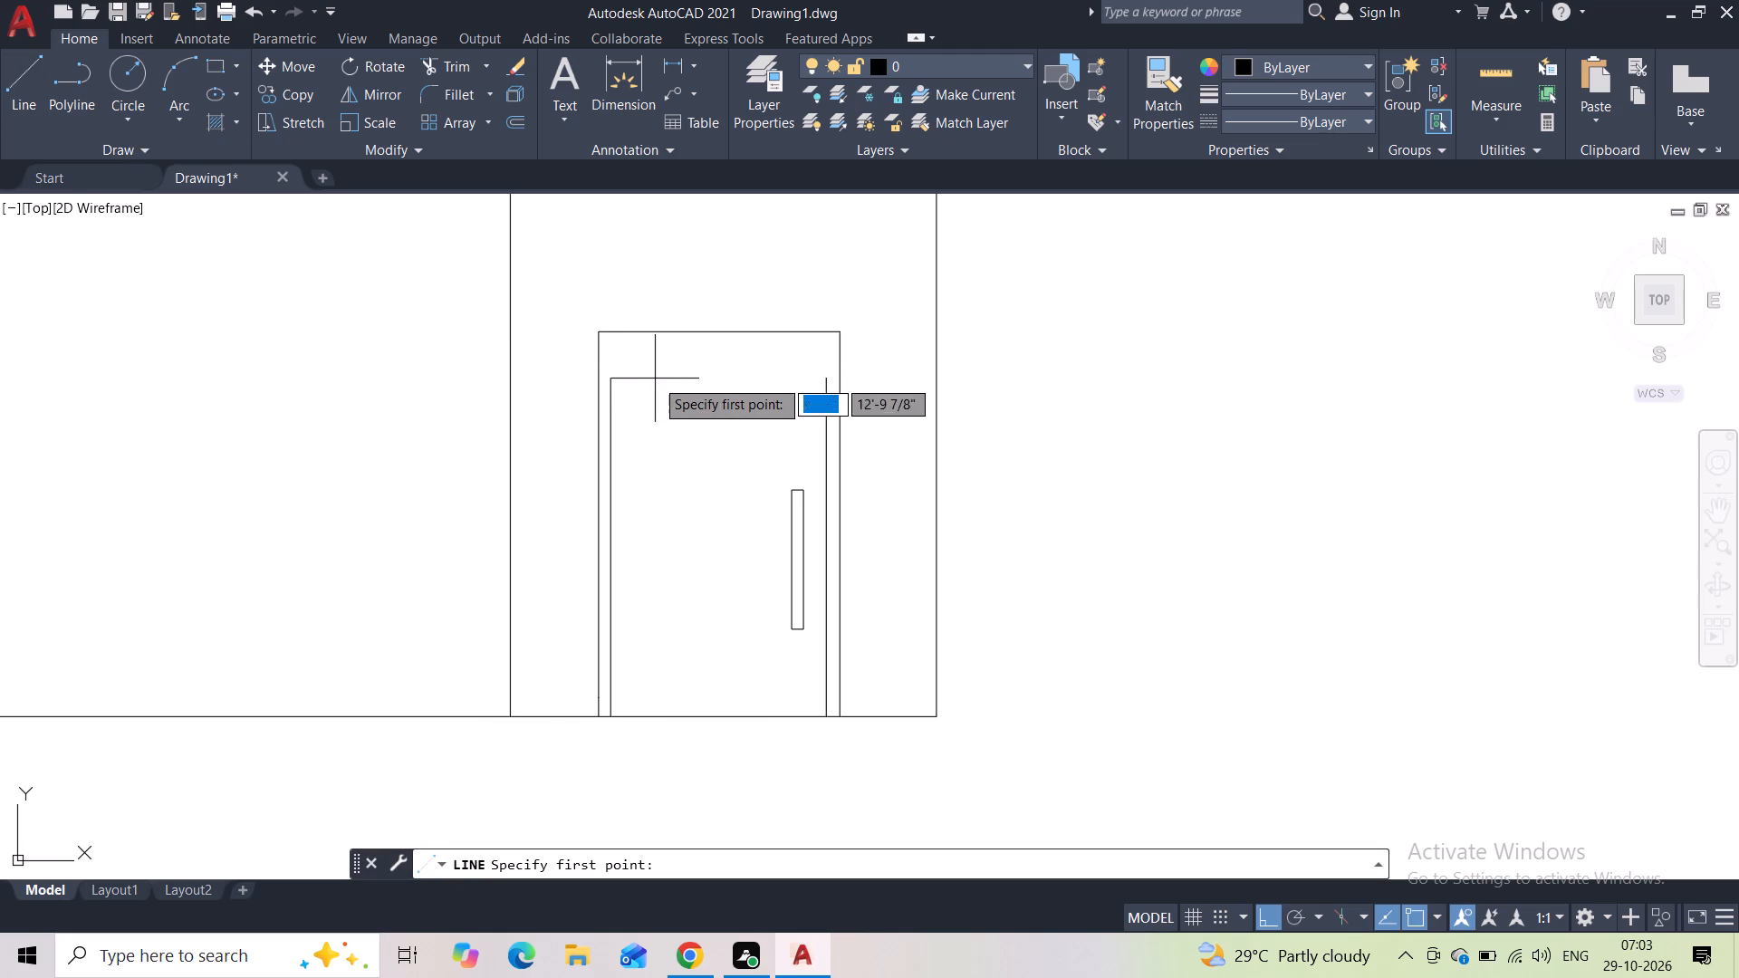
scroll(629, 360, "up", 2)
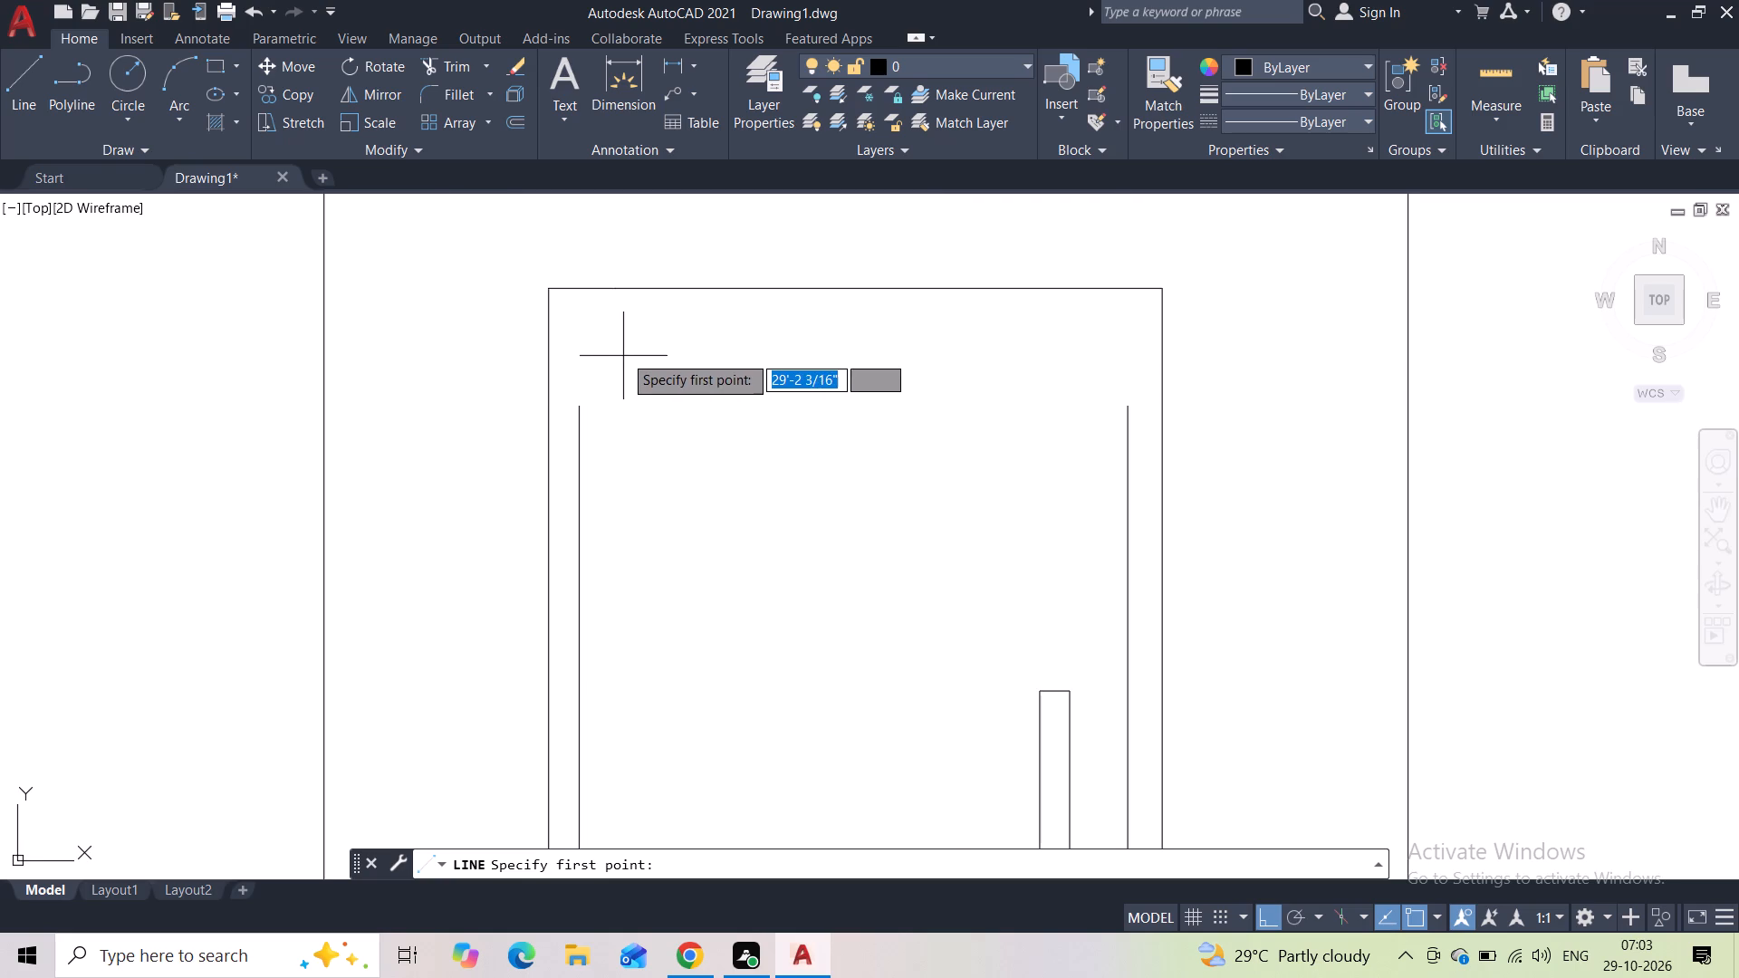
left_click(577, 406)
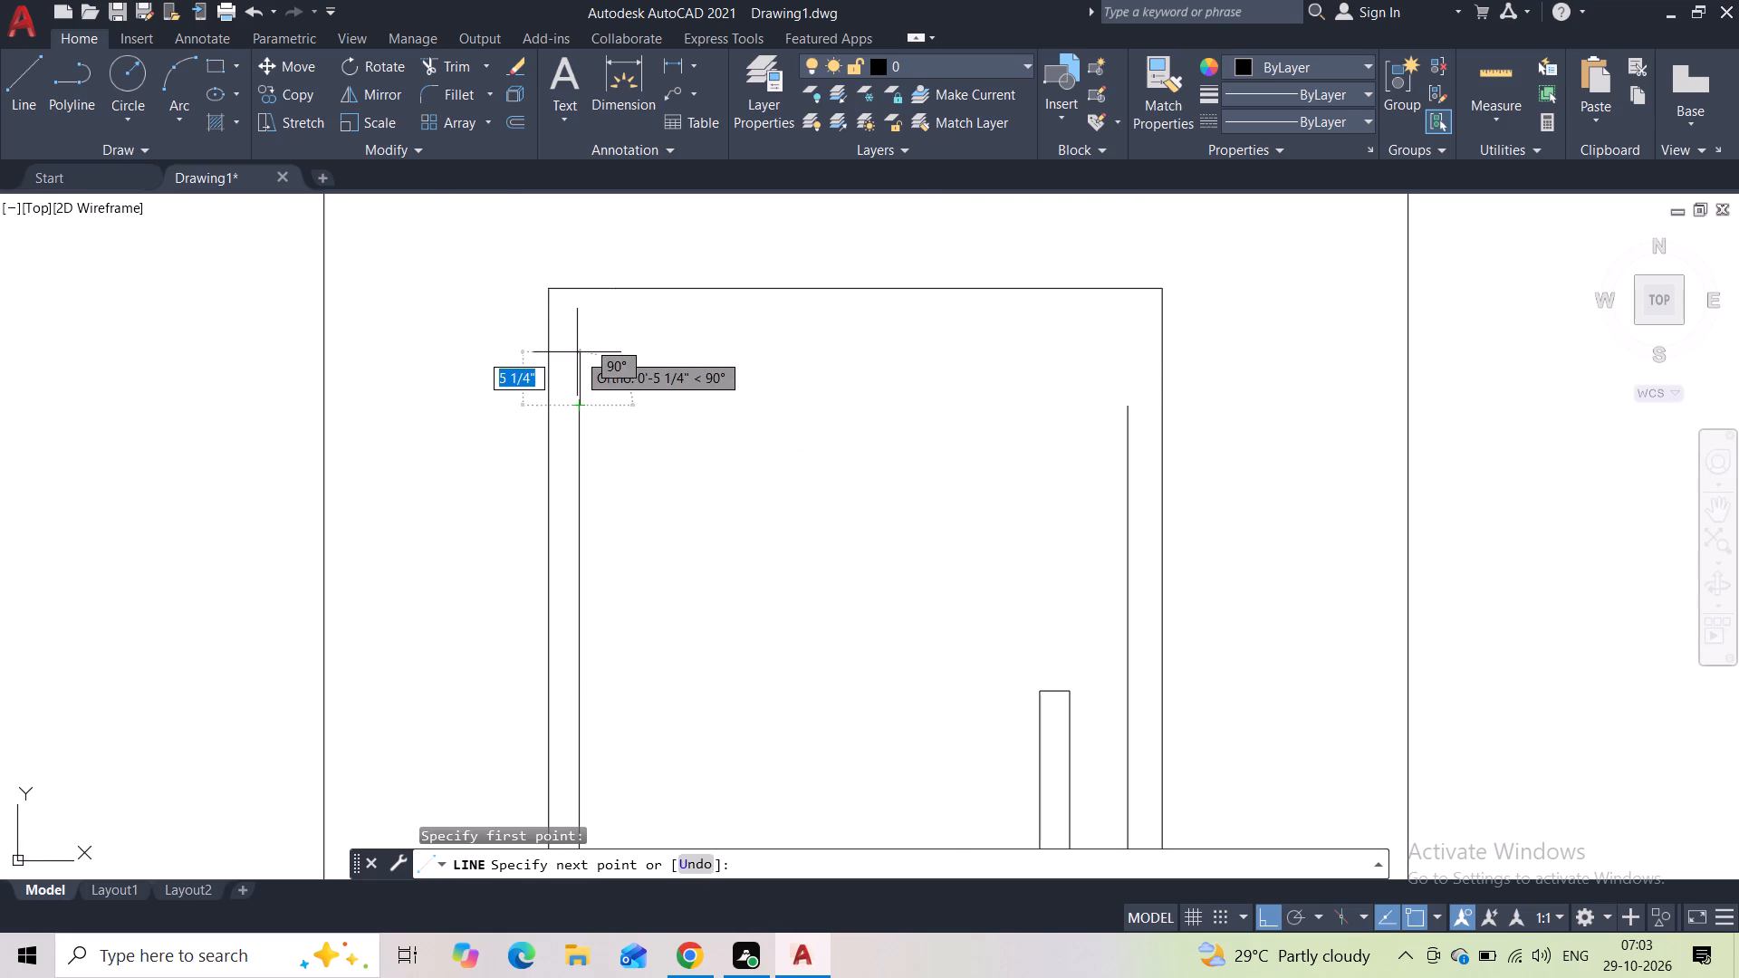
left_click(577, 340)
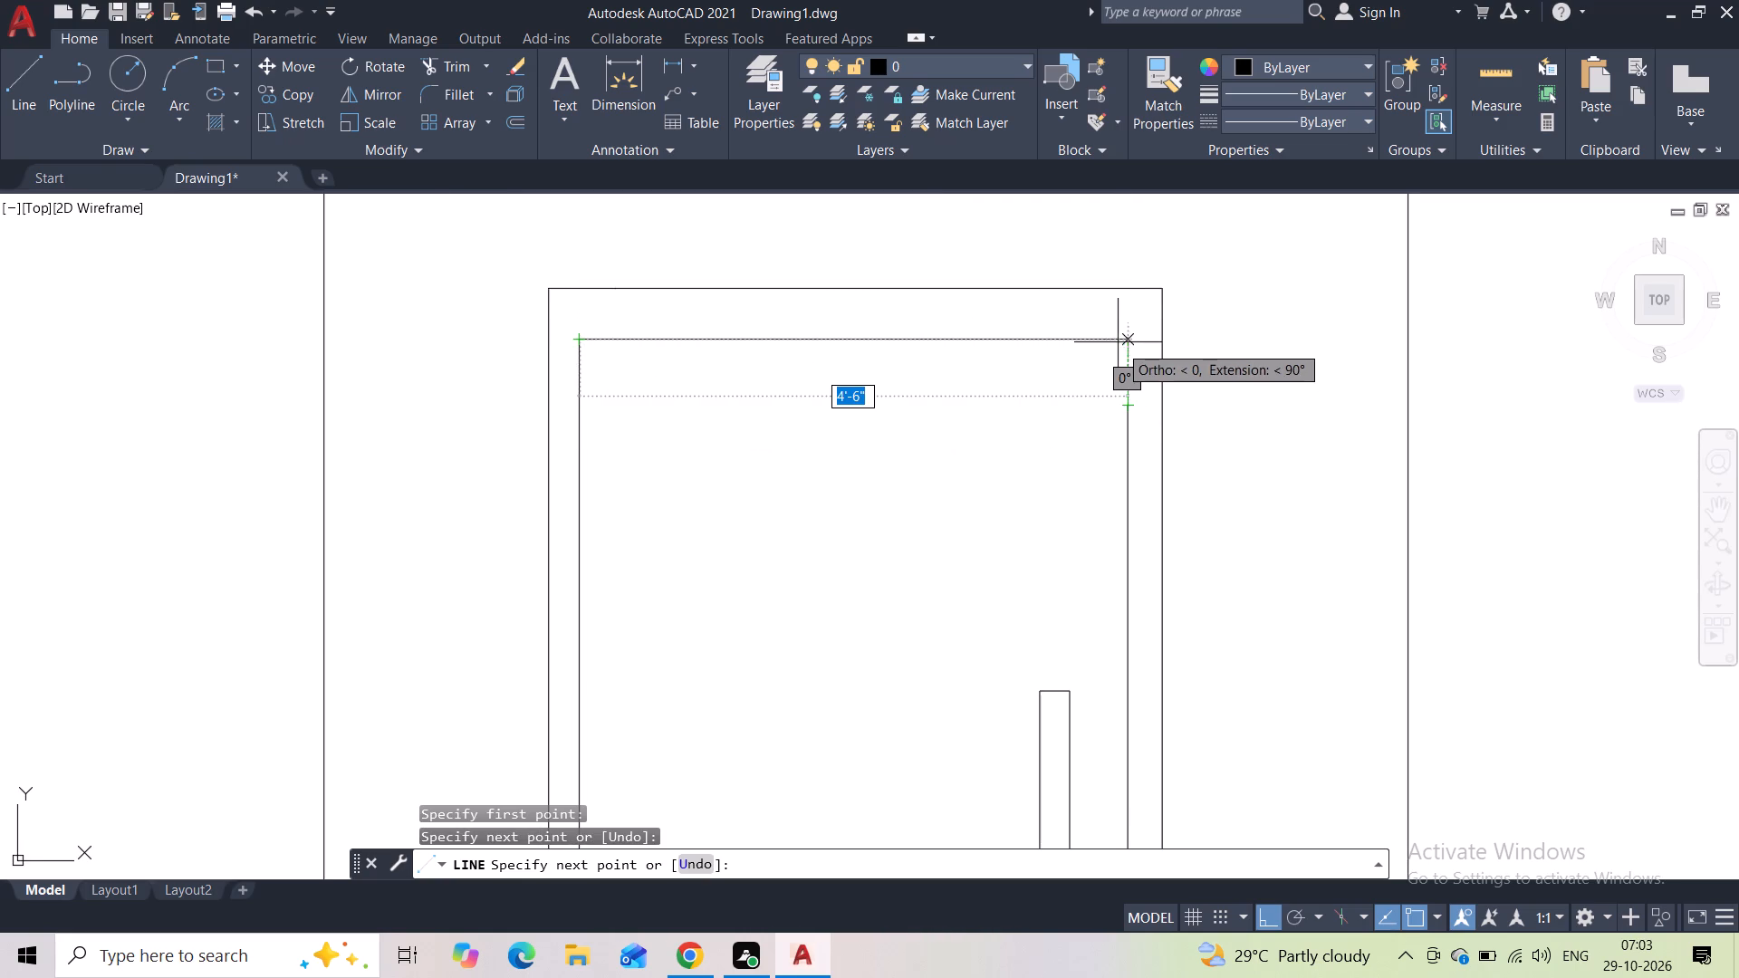
left_click(1129, 342)
left_click(1127, 400)
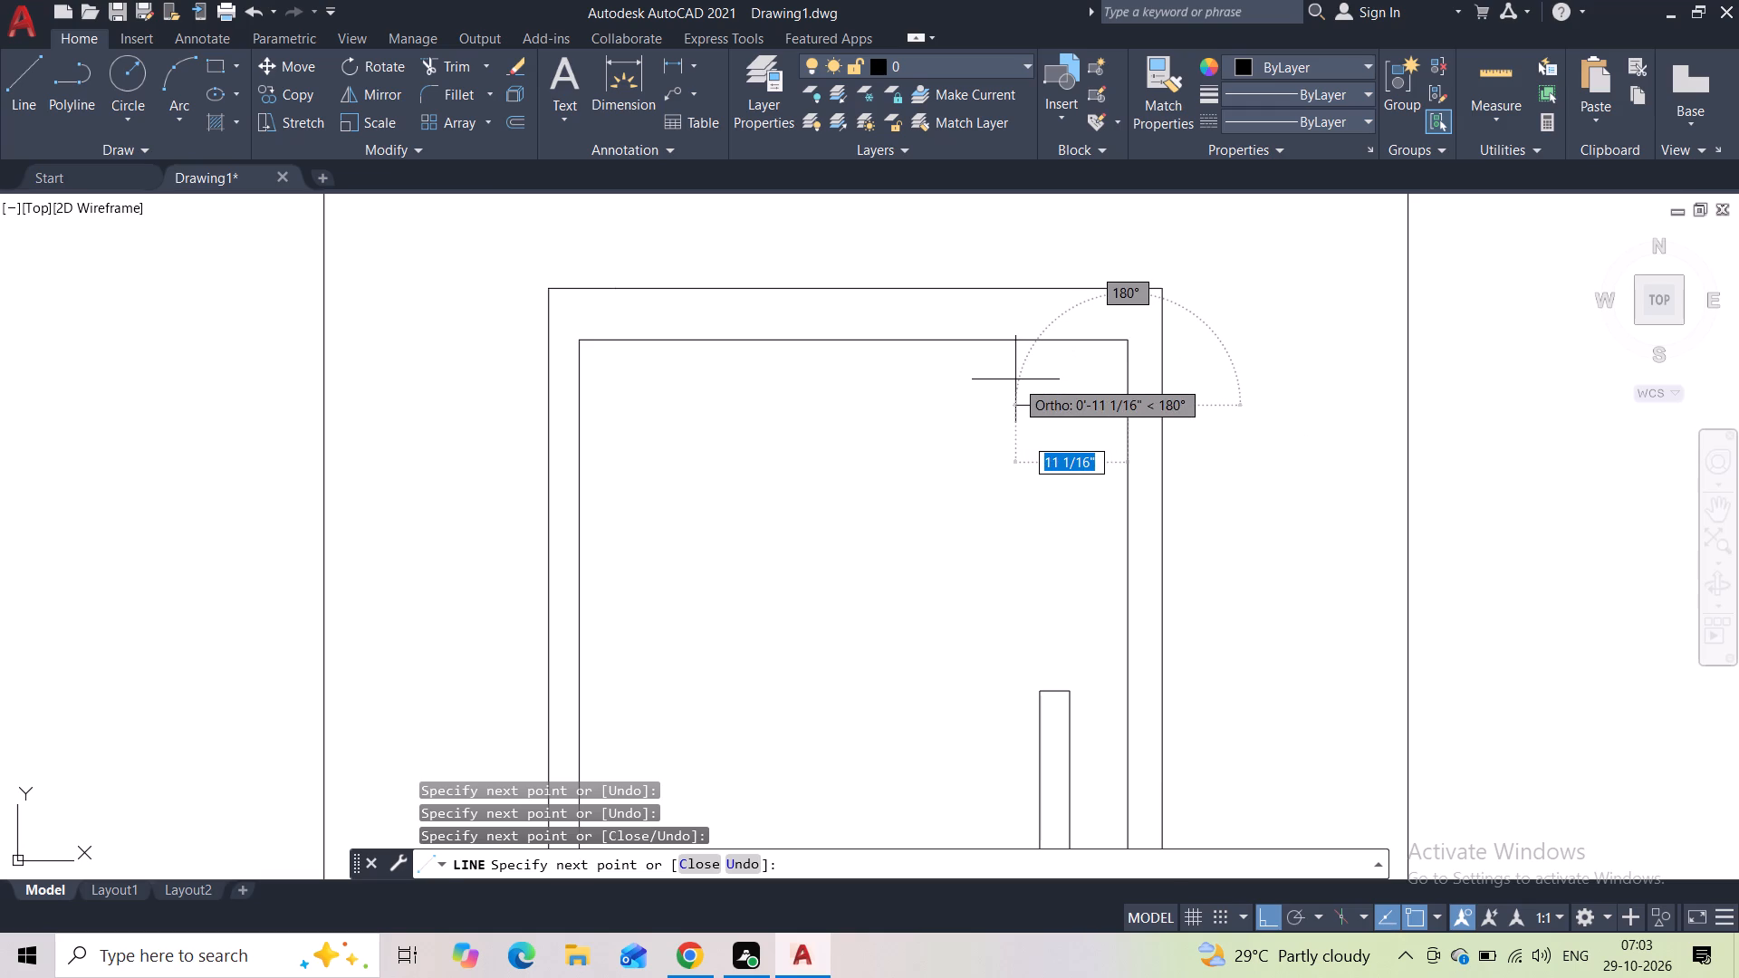
key("space")
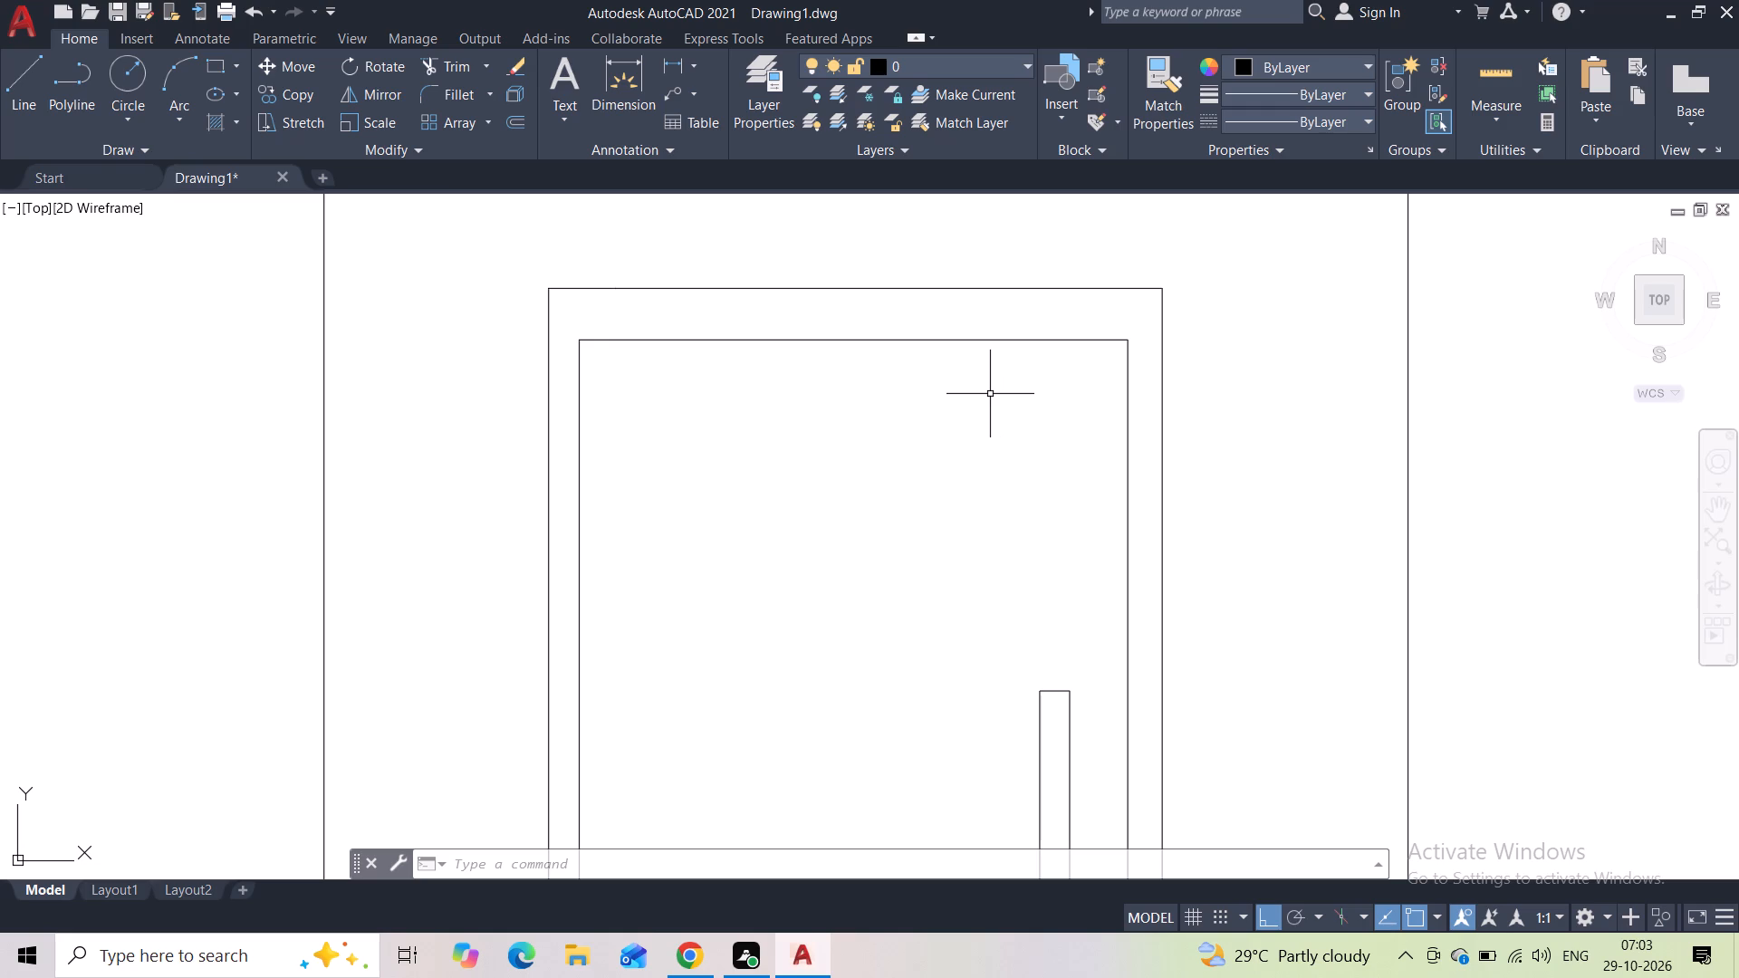
Outline a panel in the door's upper-left corner: about 3' right from the left inner vertical, and straight up to the inner top line.
scroll(966, 417, "down", 1)
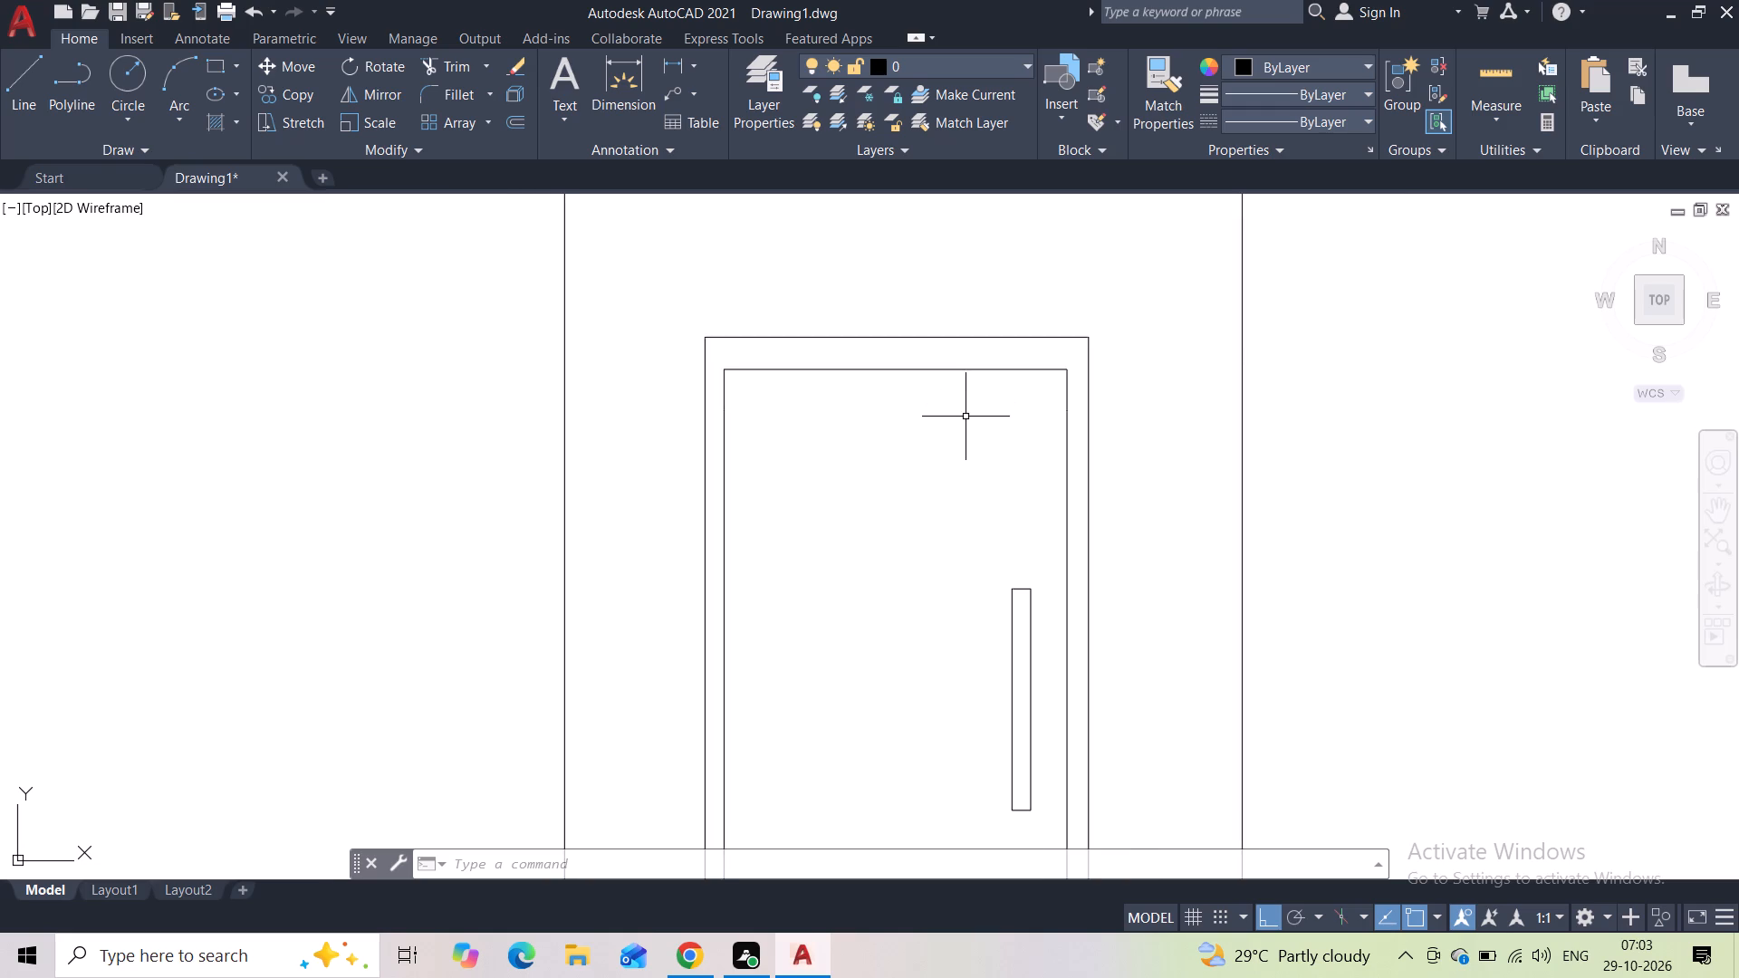
middle_click_drag(956, 523, 852, 408)
scroll(850, 409, "down", 1)
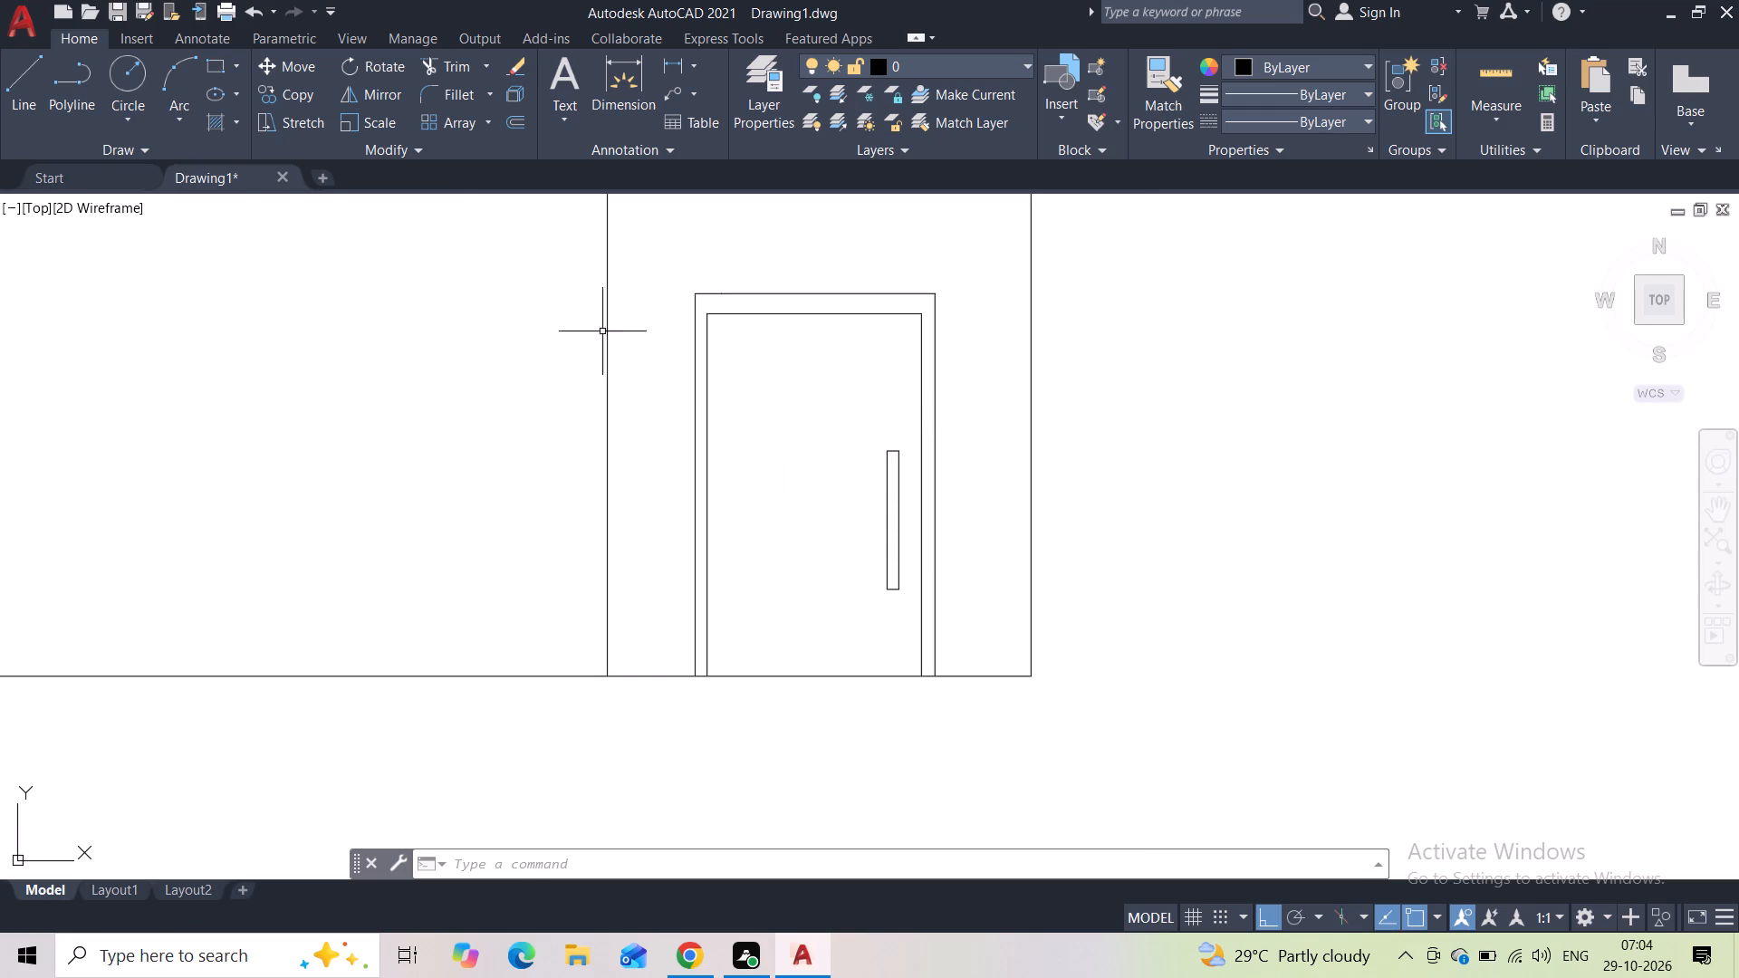
left_click(16, 91)
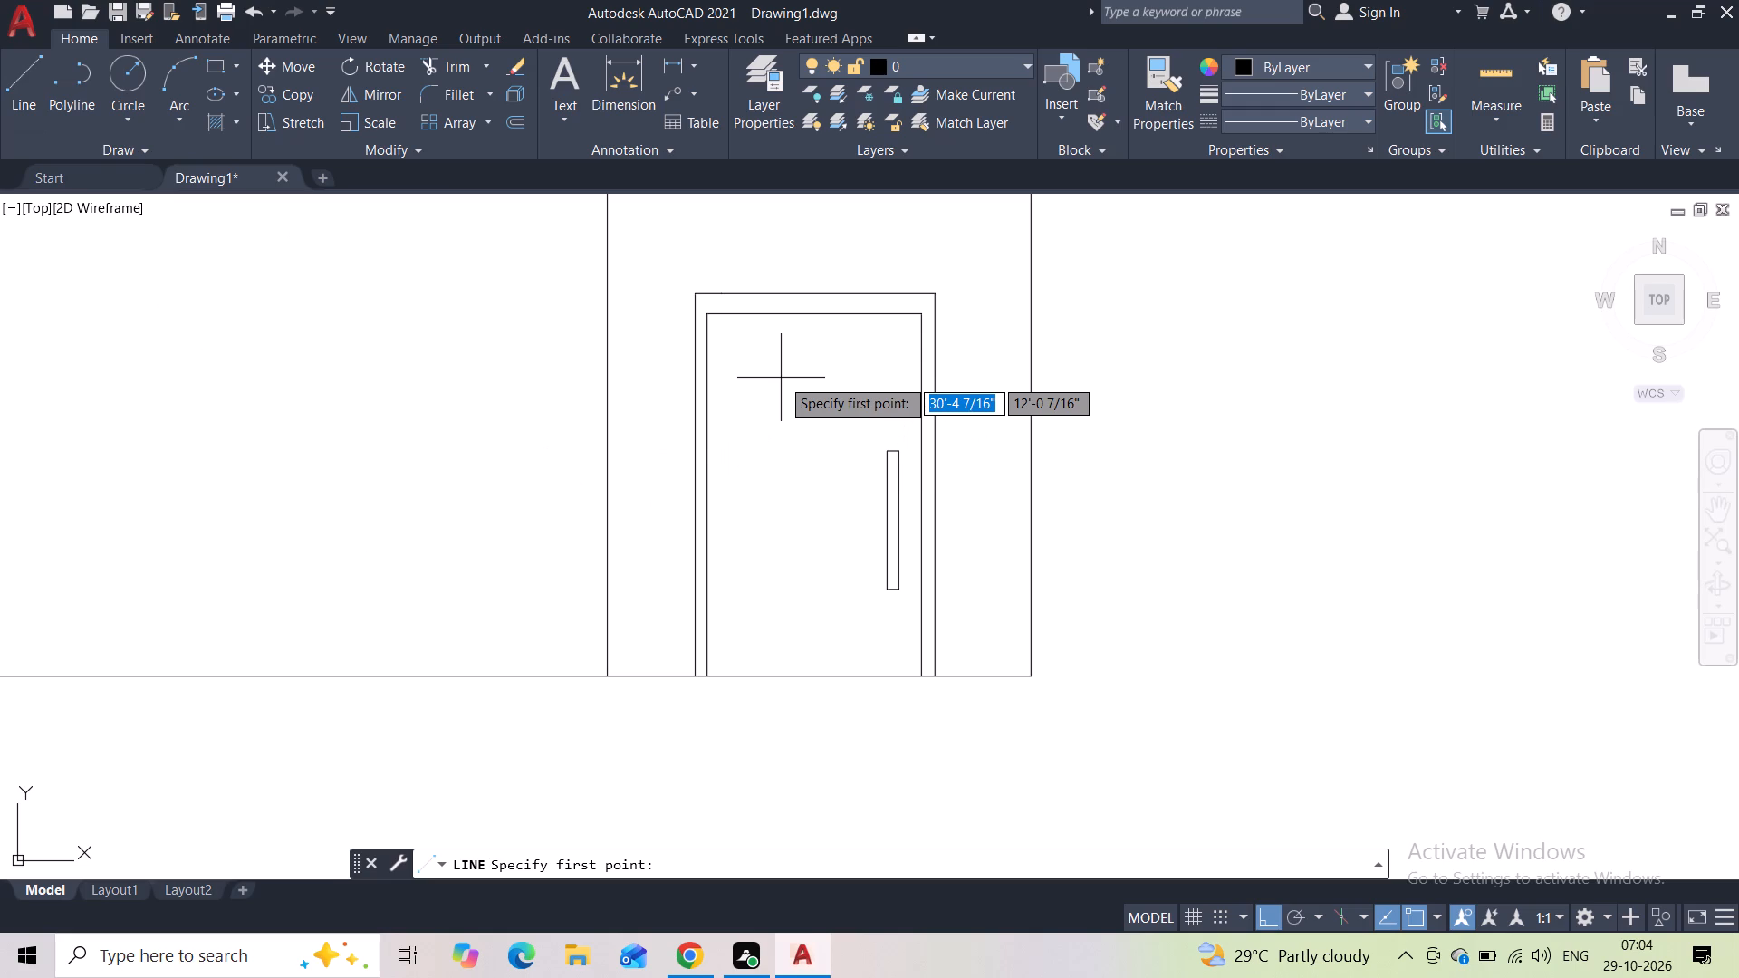
left_click(705, 413)
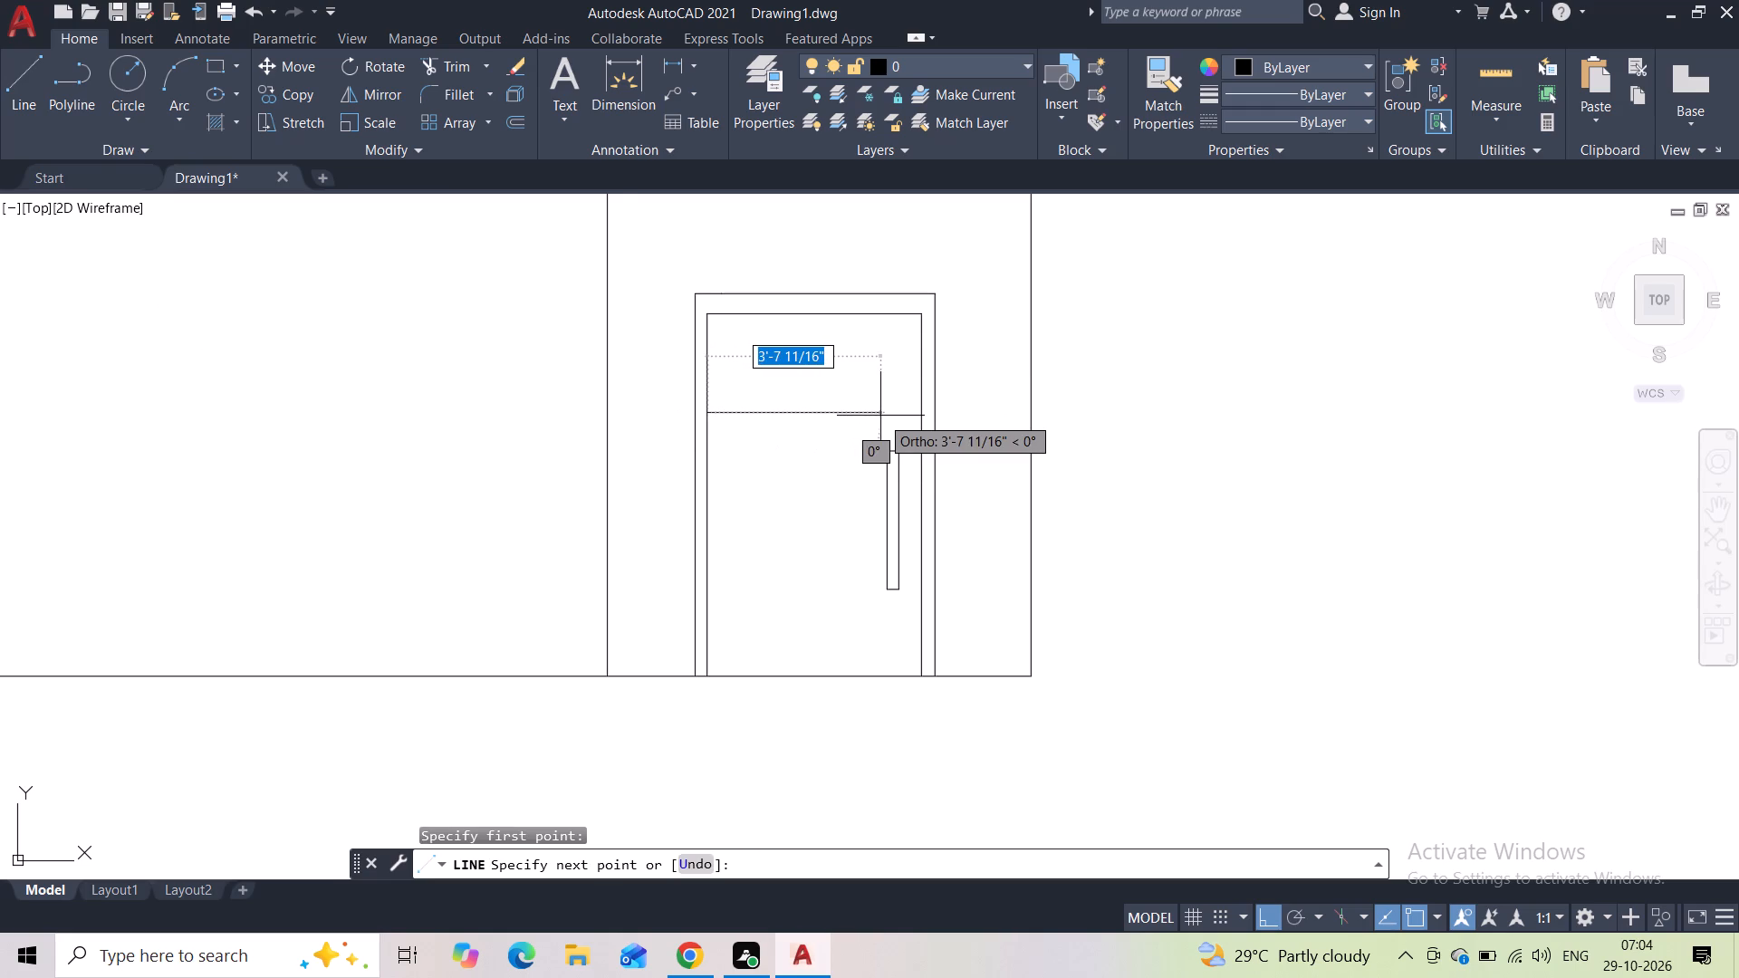
left_click(851, 417)
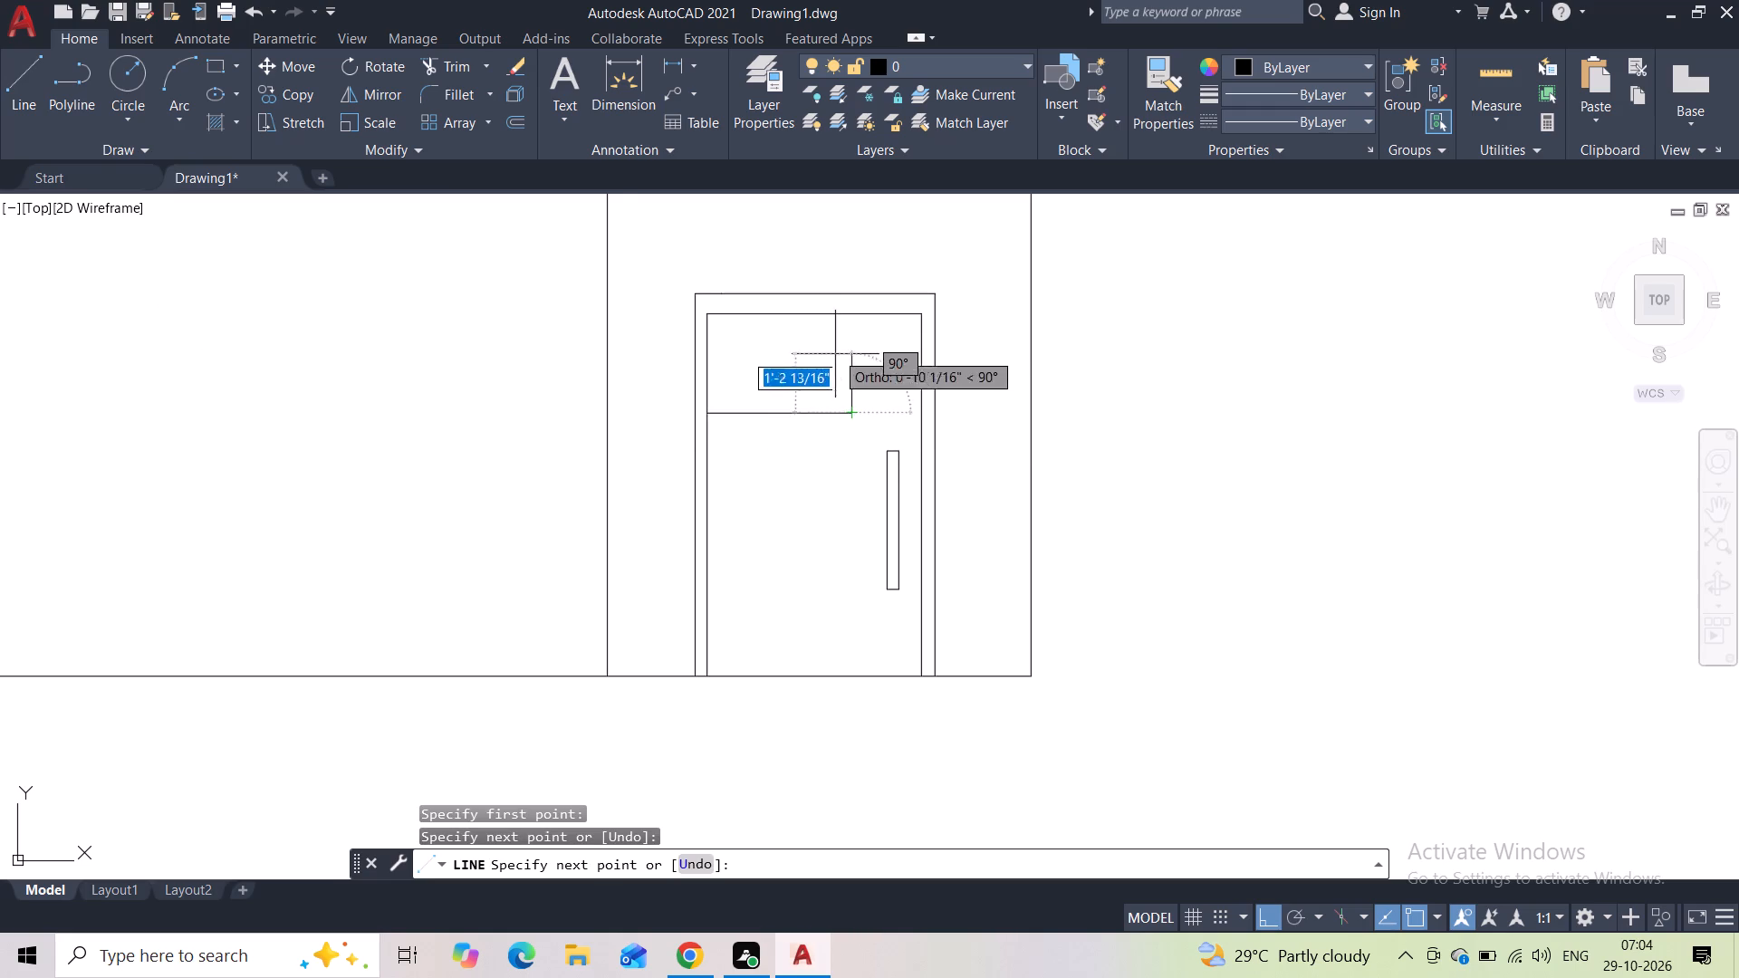
left_click(843, 310)
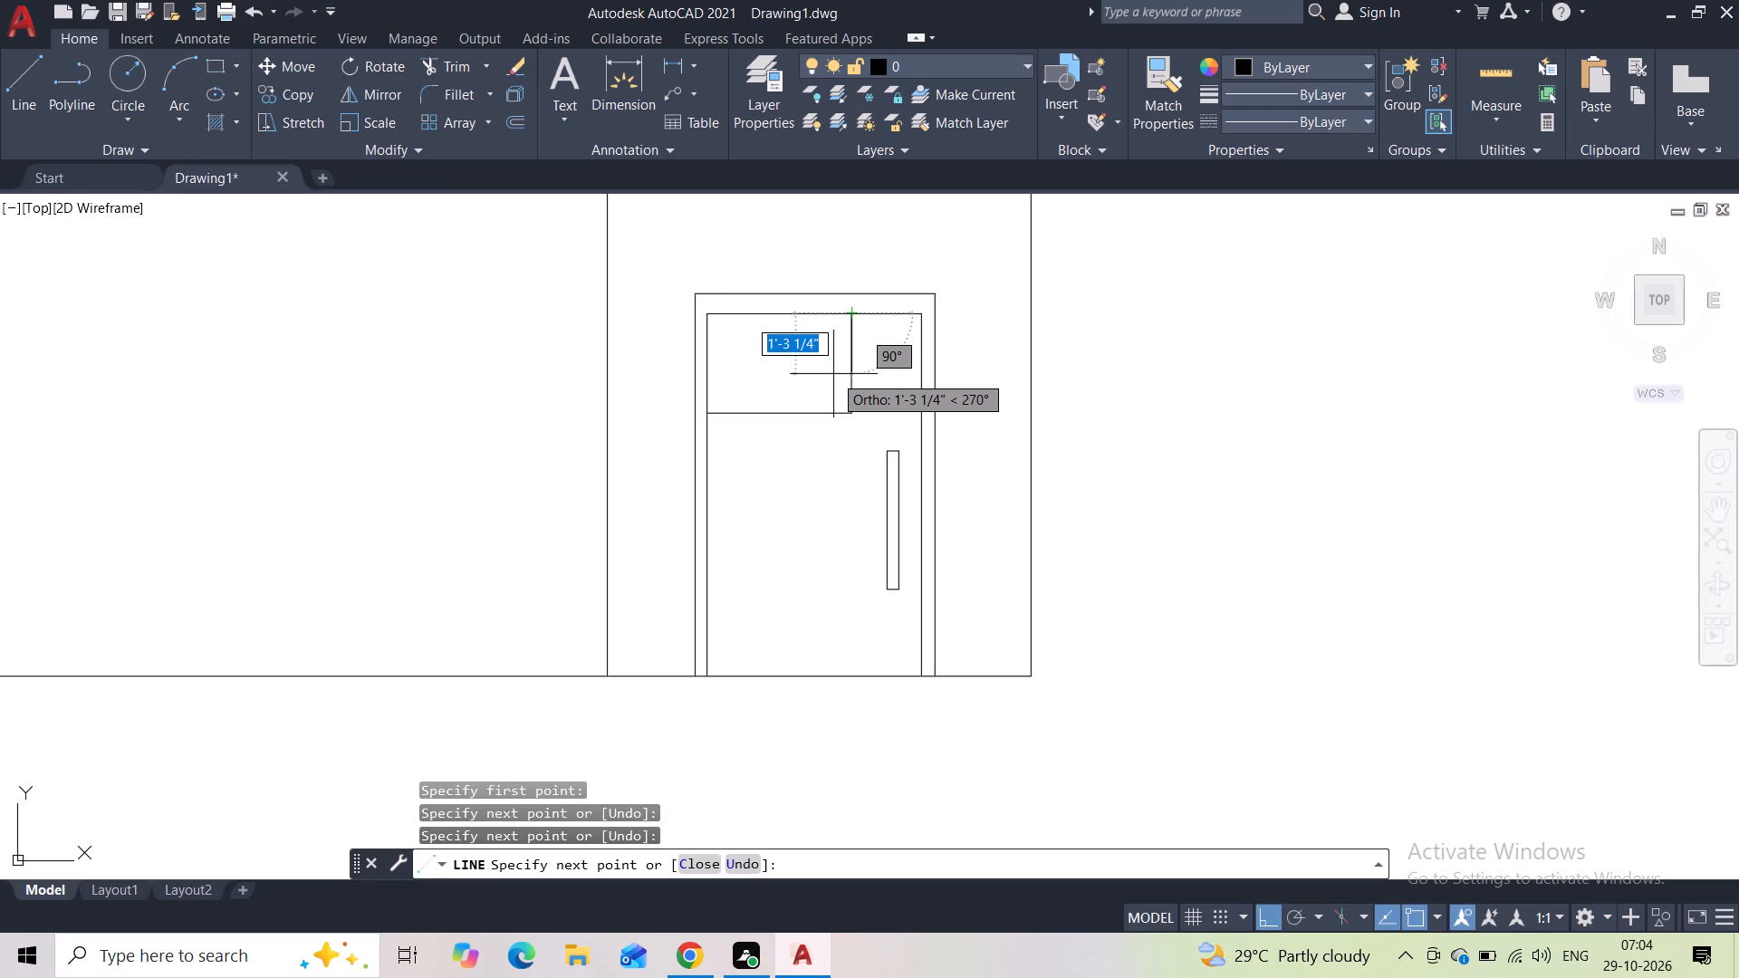
key("space")
Draw a vertical line inside the upper-left door panel near its right side, from the inner top line to the panel's bottom line.
key("space")
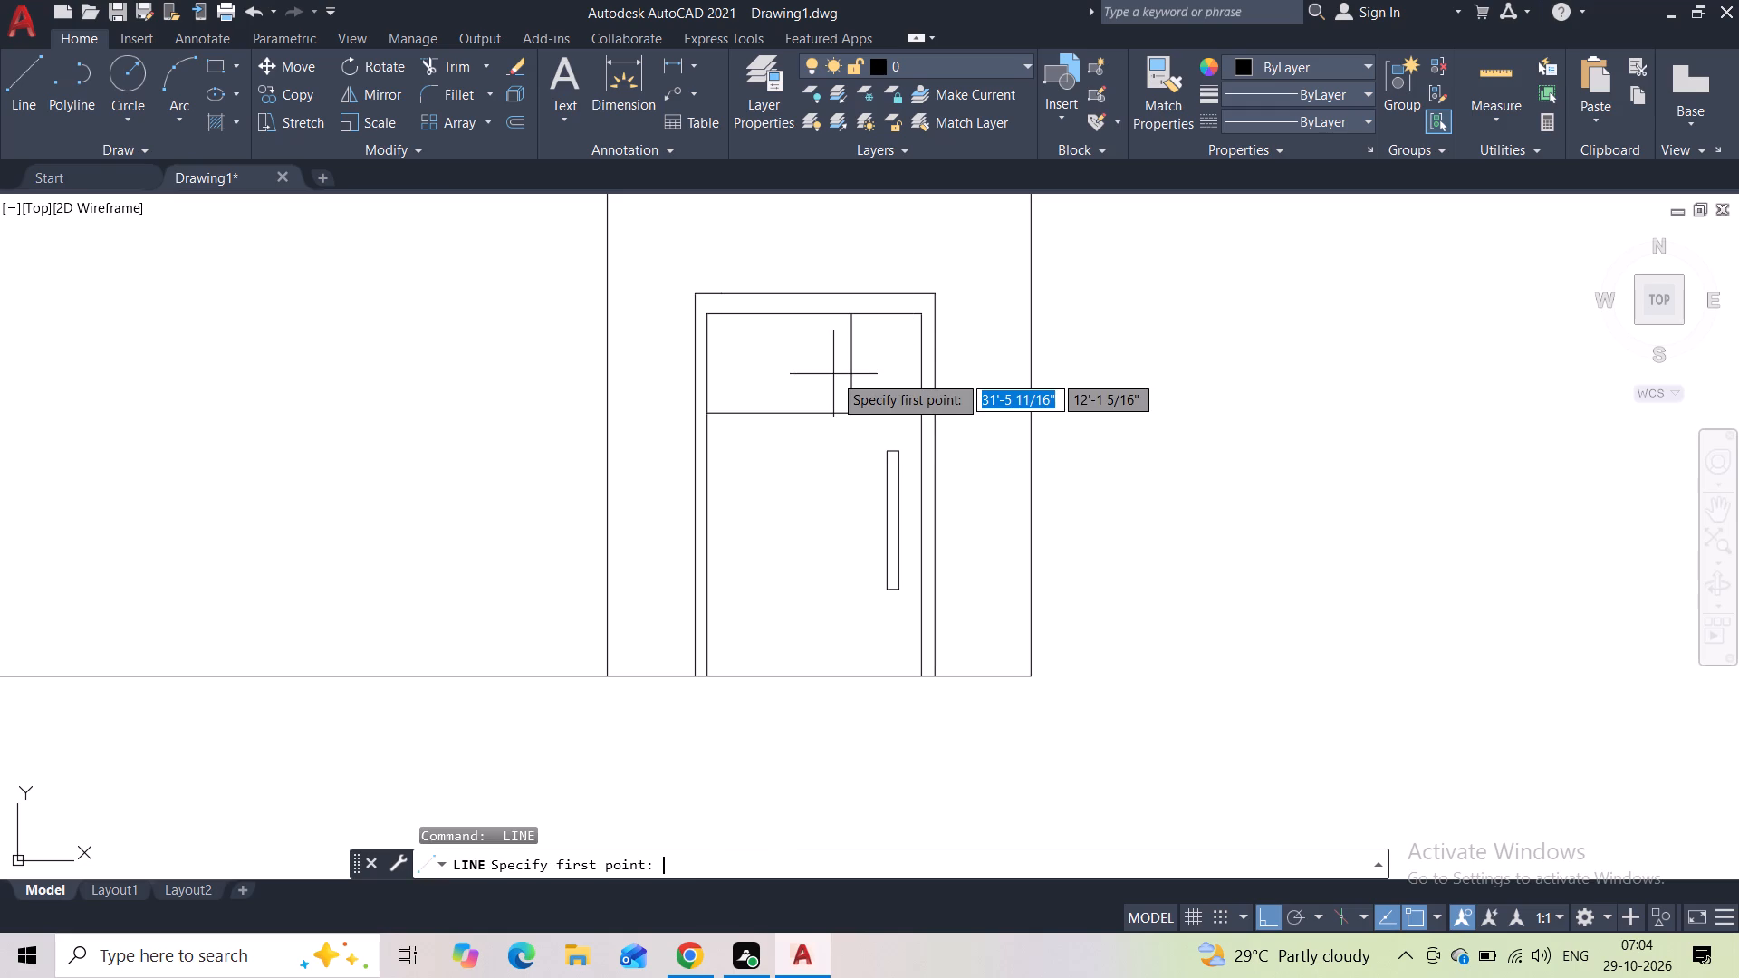
scroll(833, 369, "up", 2)
left_click(805, 232)
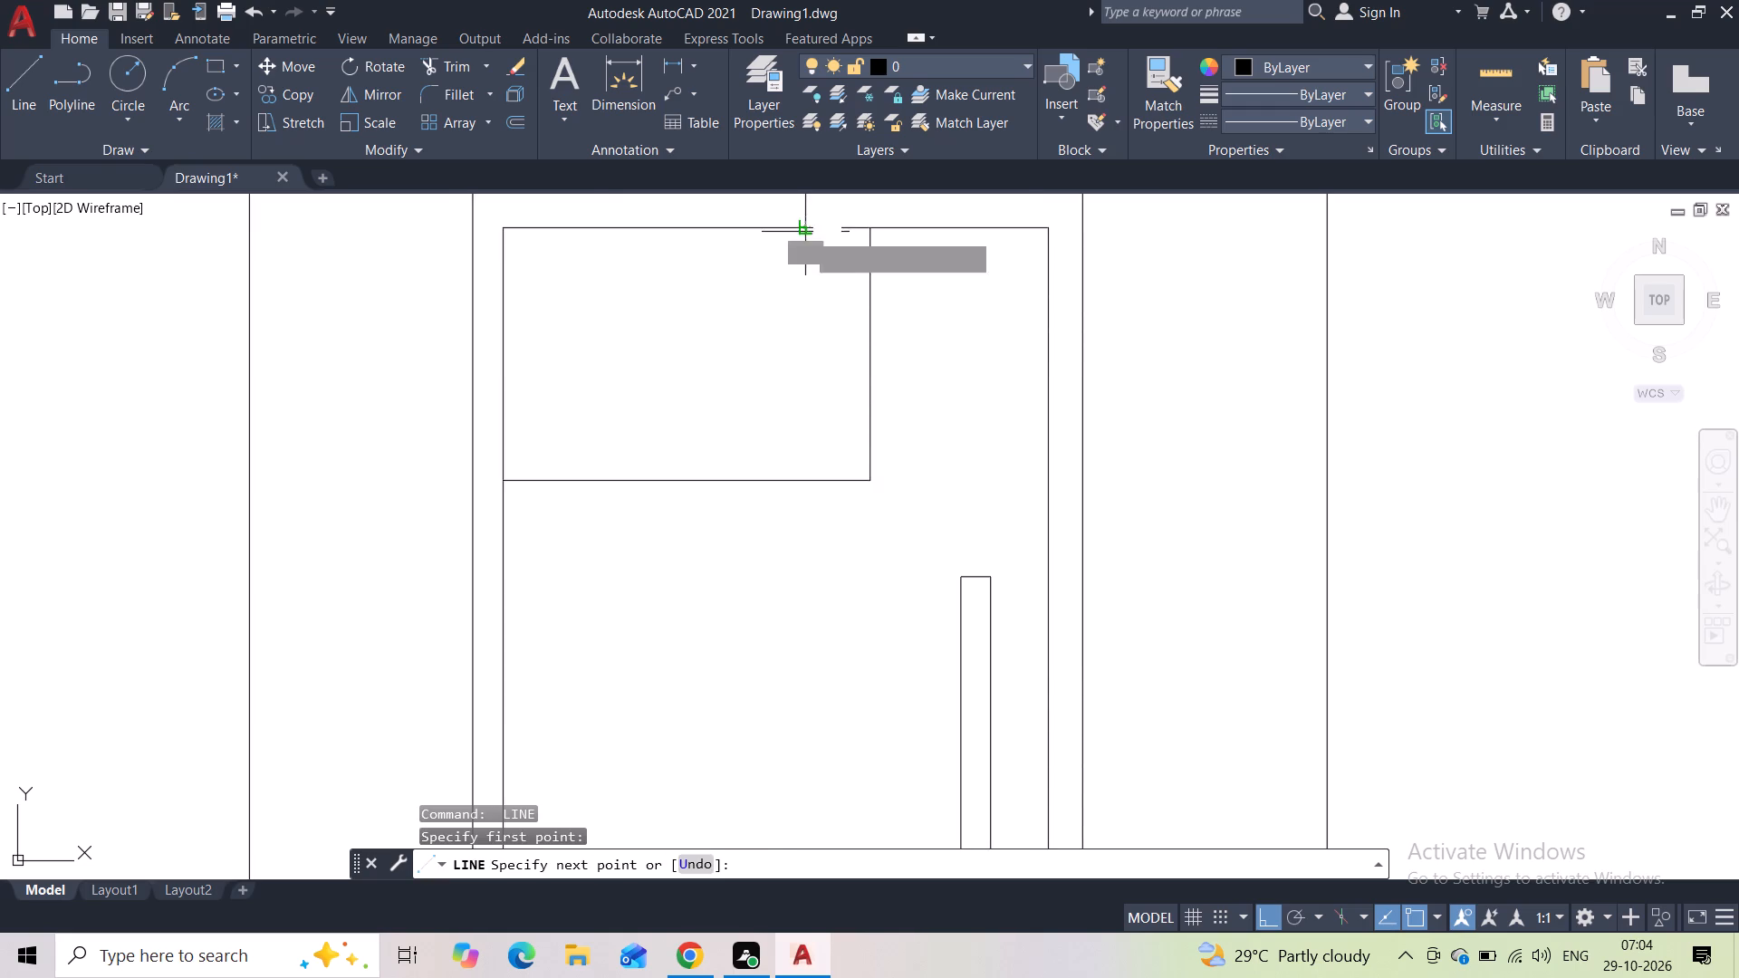
left_click(812, 480)
key("space")
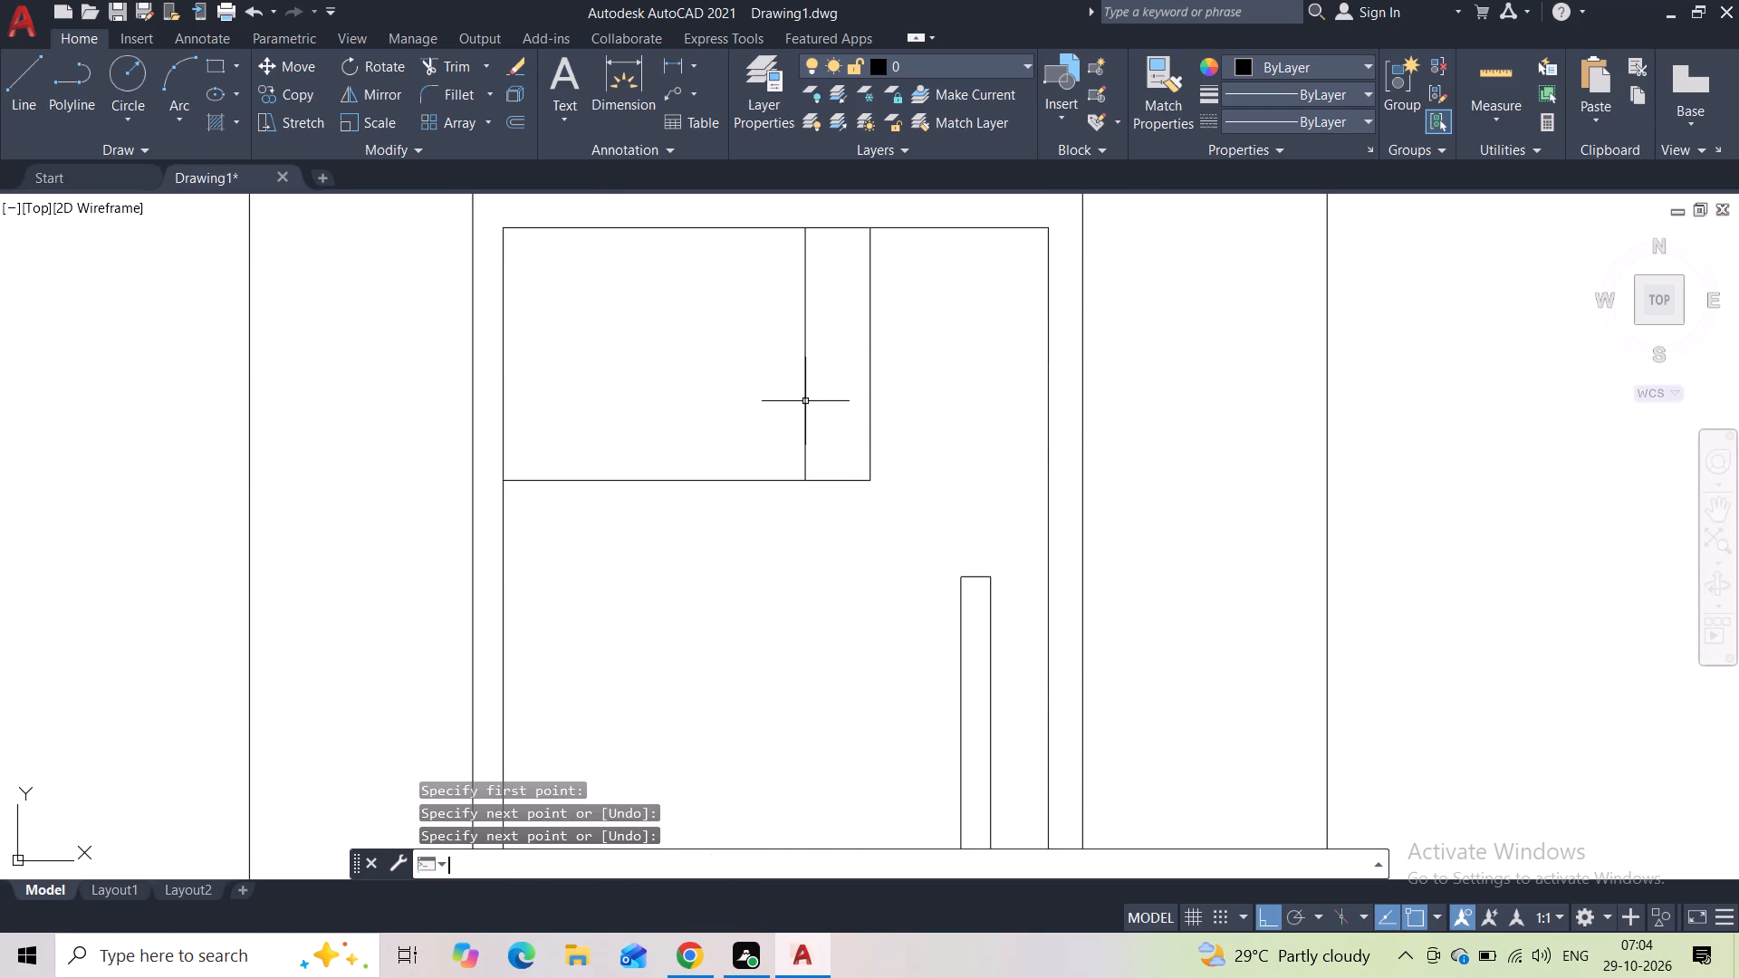
From the midpoint of the upper-left door panel's bottom line, draw about 2' down and about 1'-6" left to the left inner vertical.
key("space")
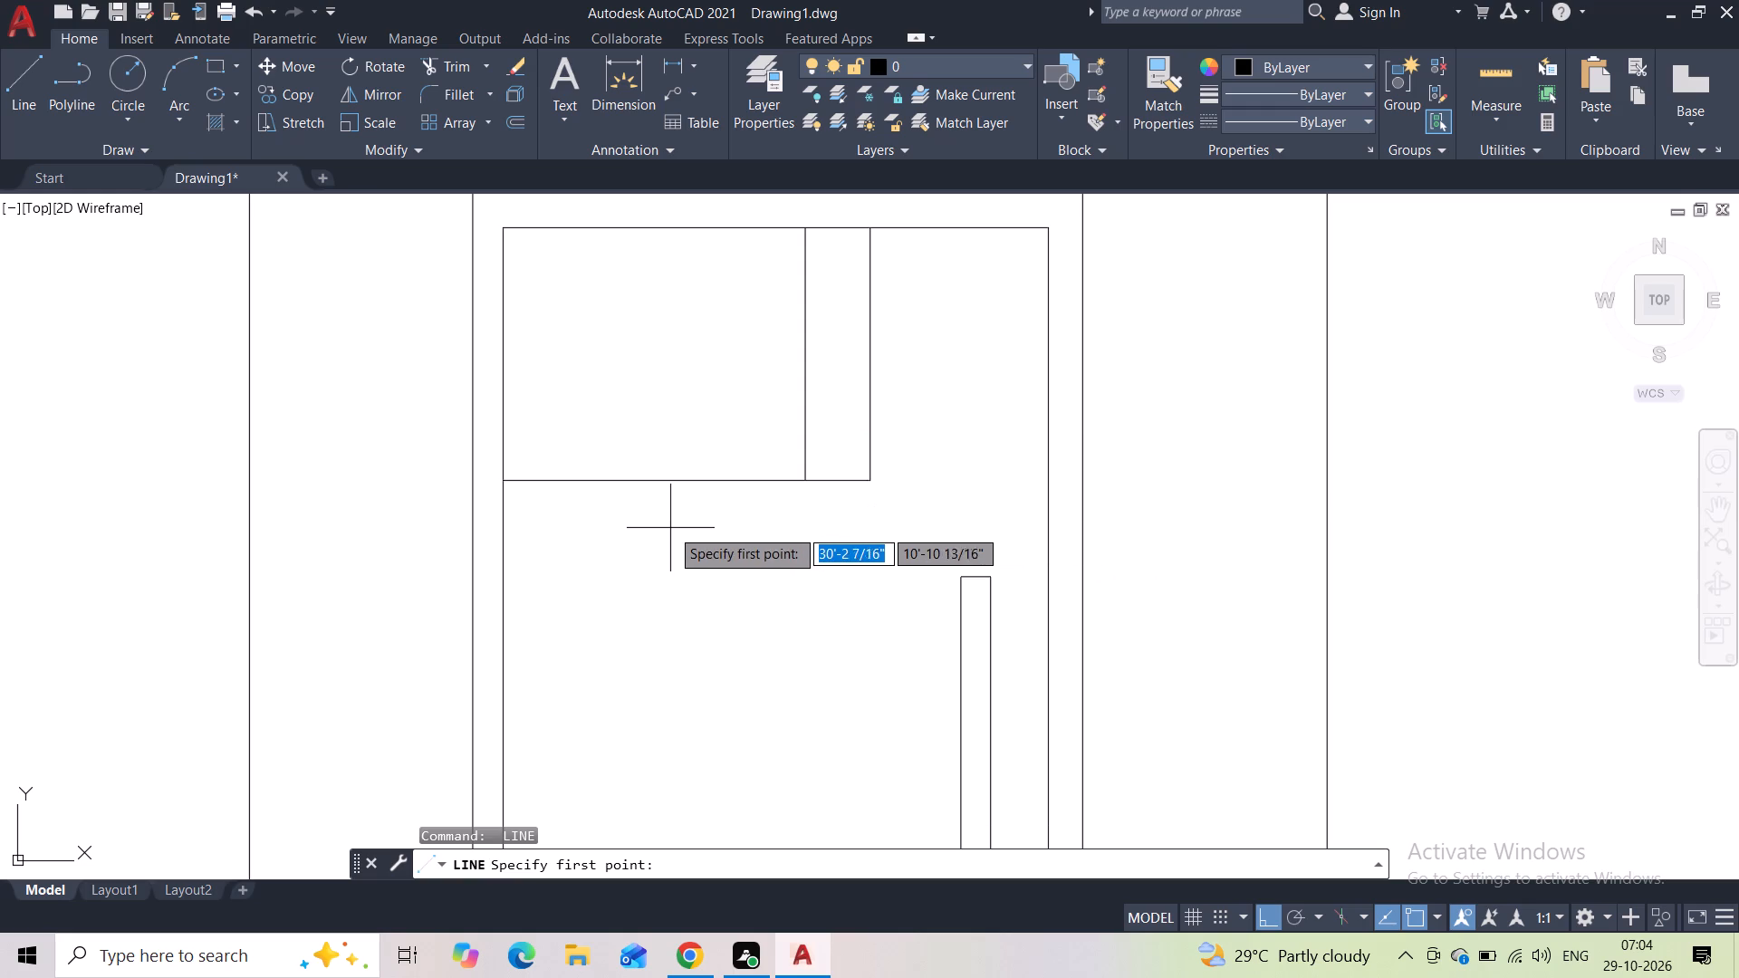
left_click(683, 491)
middle_click_drag(697, 649, 672, 417)
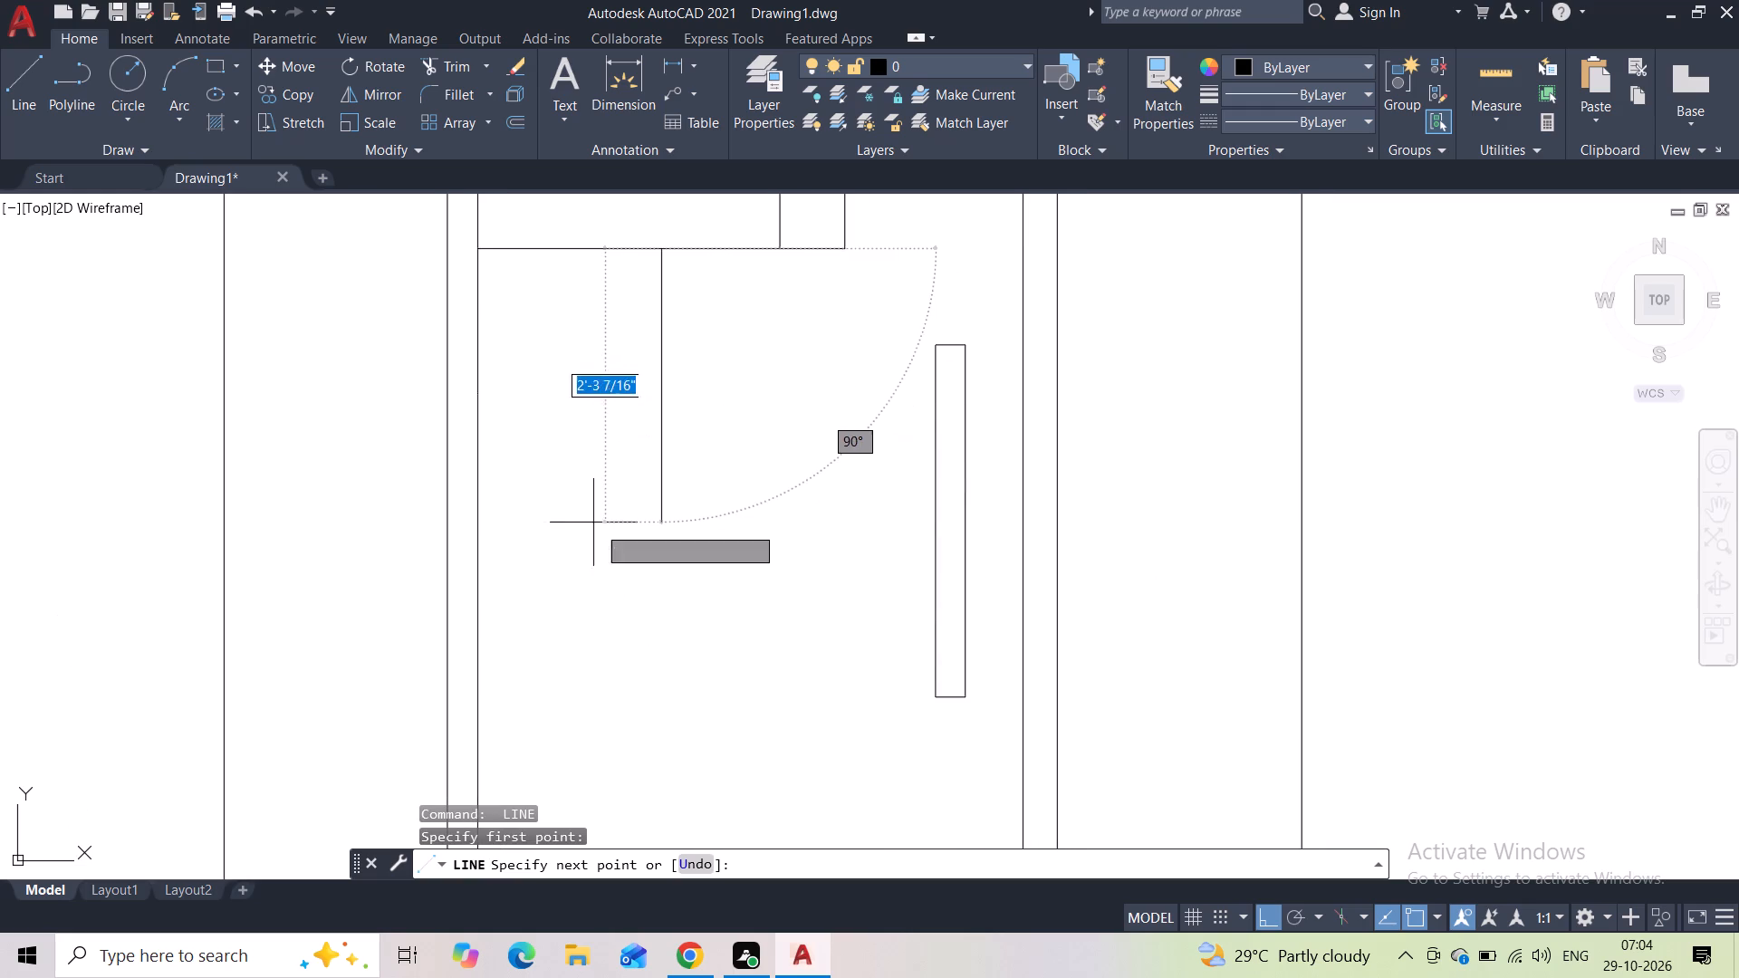
left_click(631, 486)
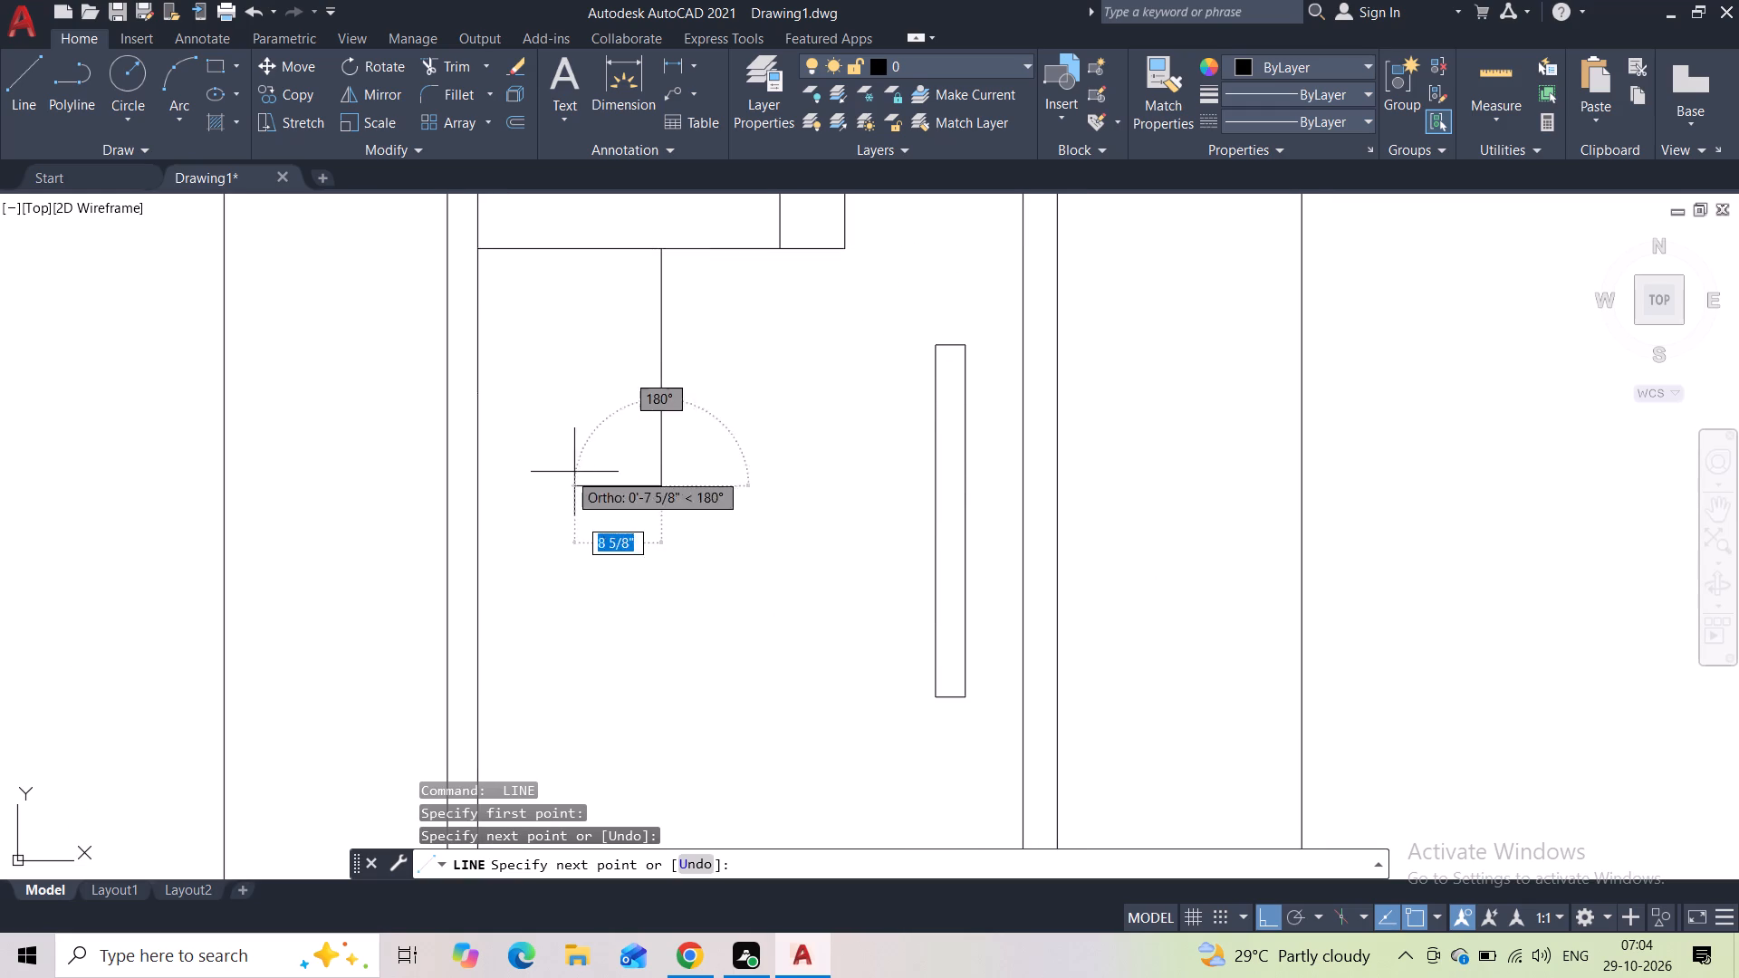
left_click(476, 485)
key("space")
From the new panel's lower-right corner, draw lines about 10" down and about 2'-3" right to the handle's left edge.
key("space")
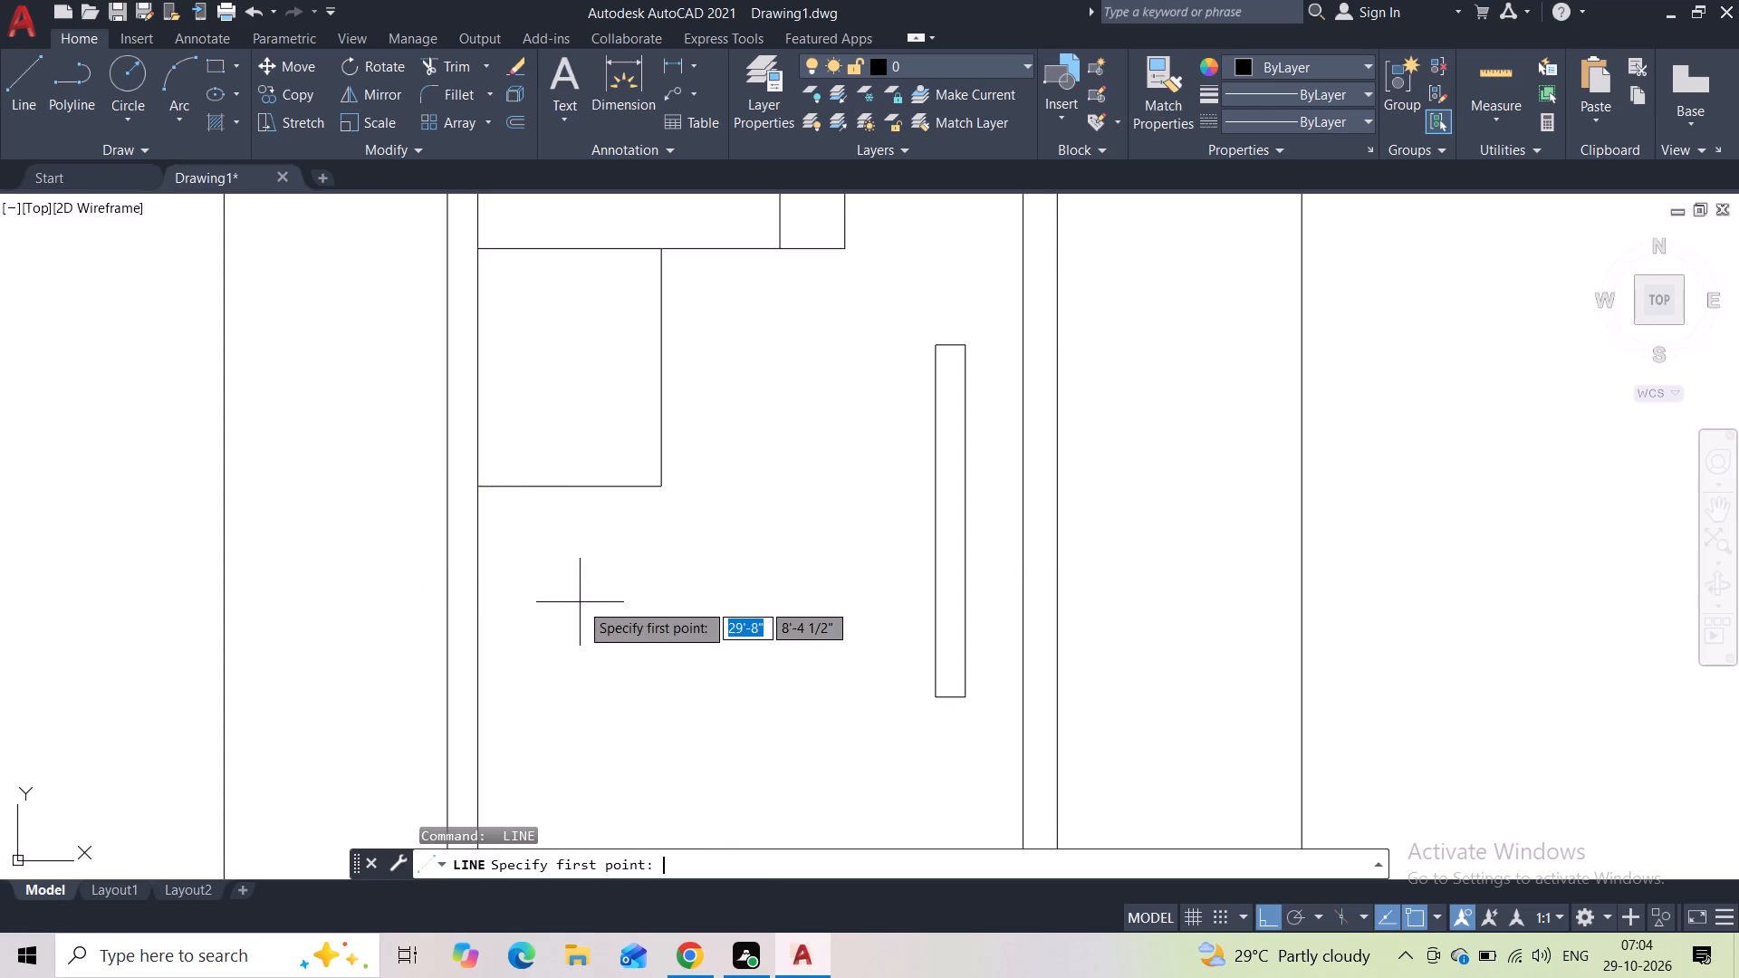
left_click(662, 482)
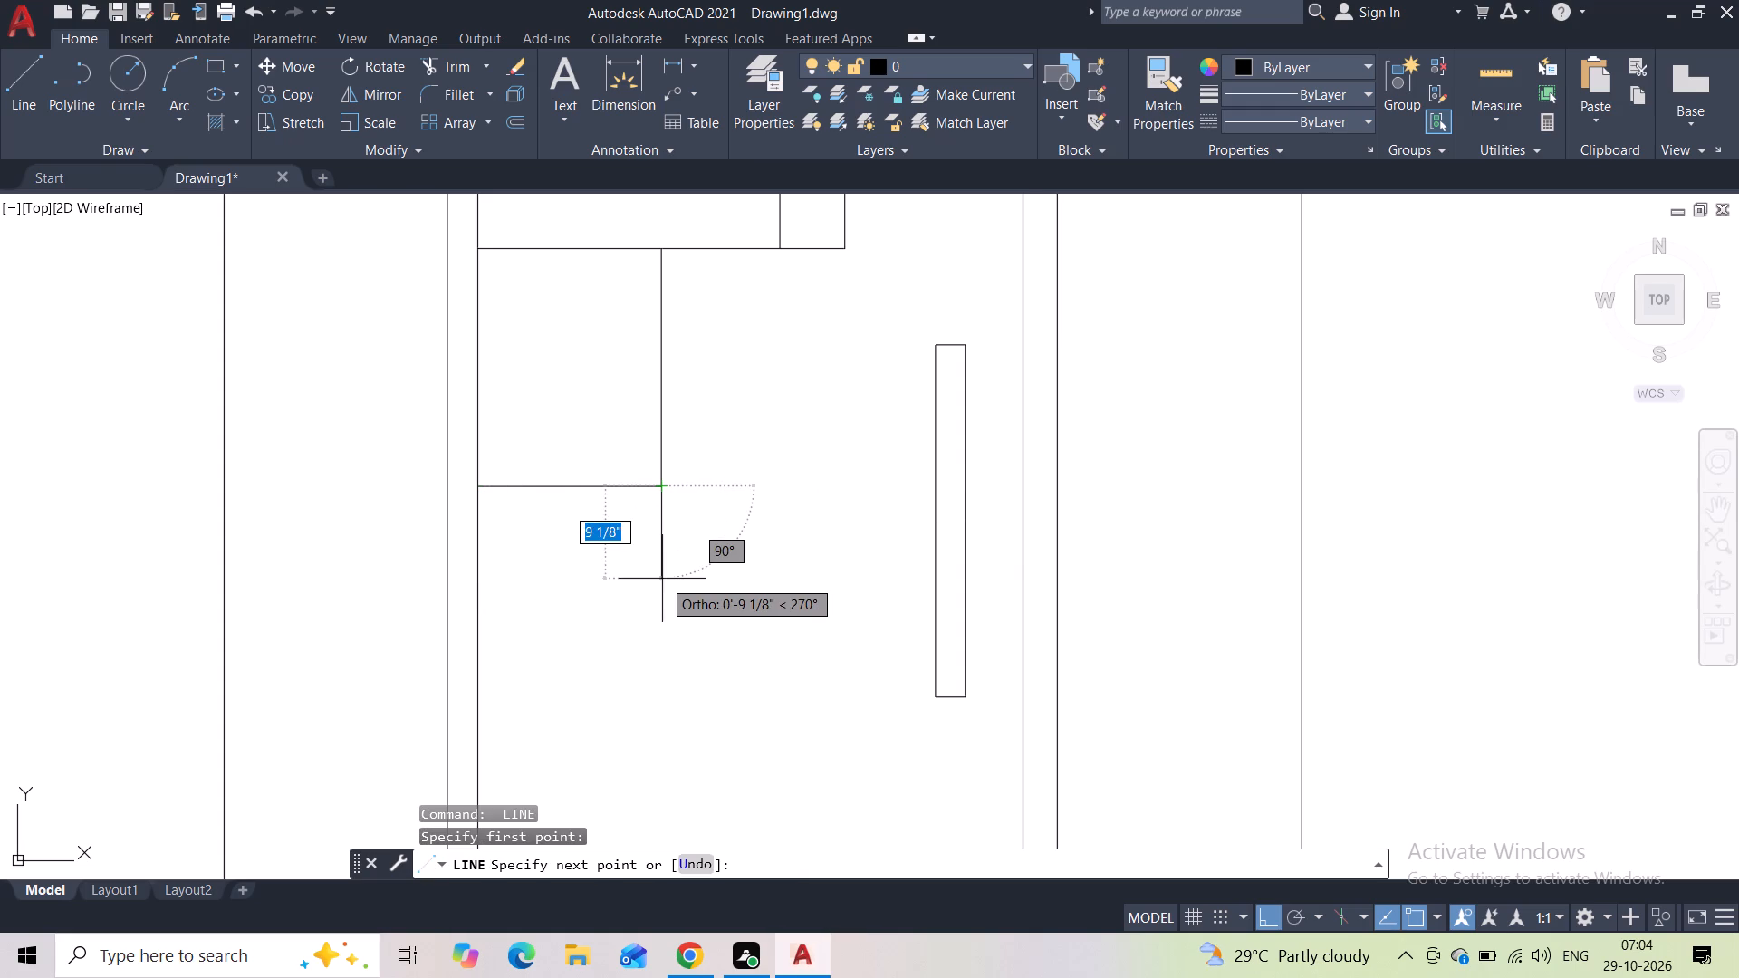
left_click(662, 588)
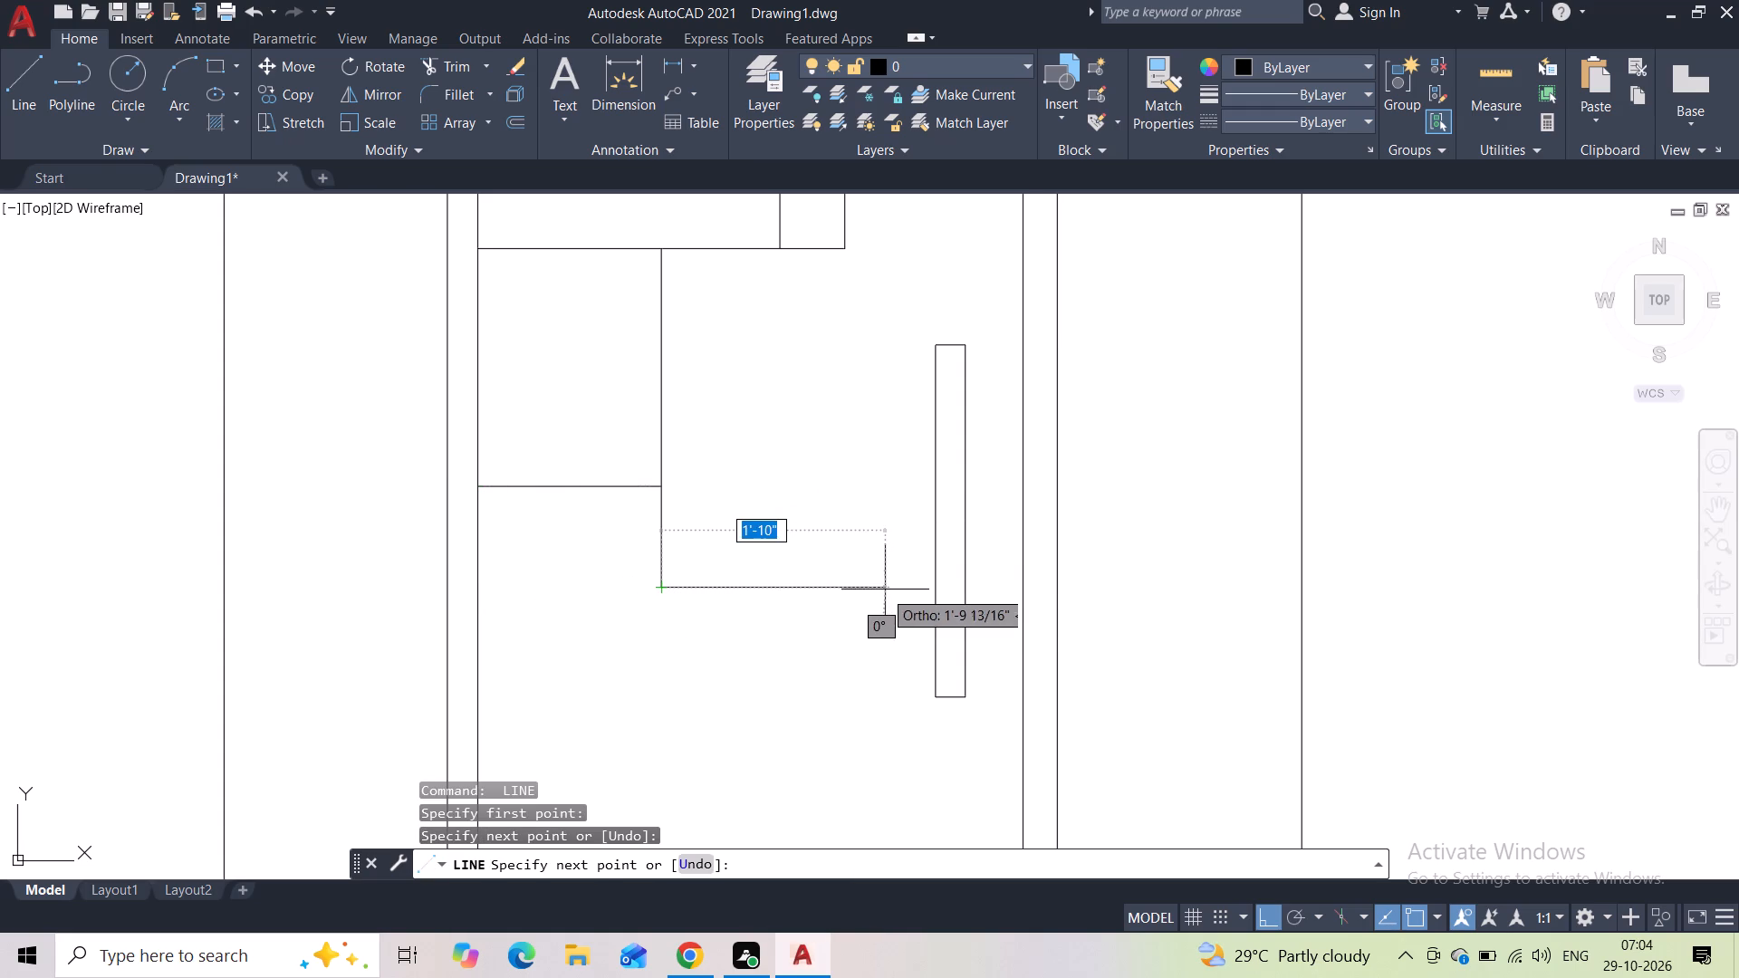
left_click(933, 594)
key("space")
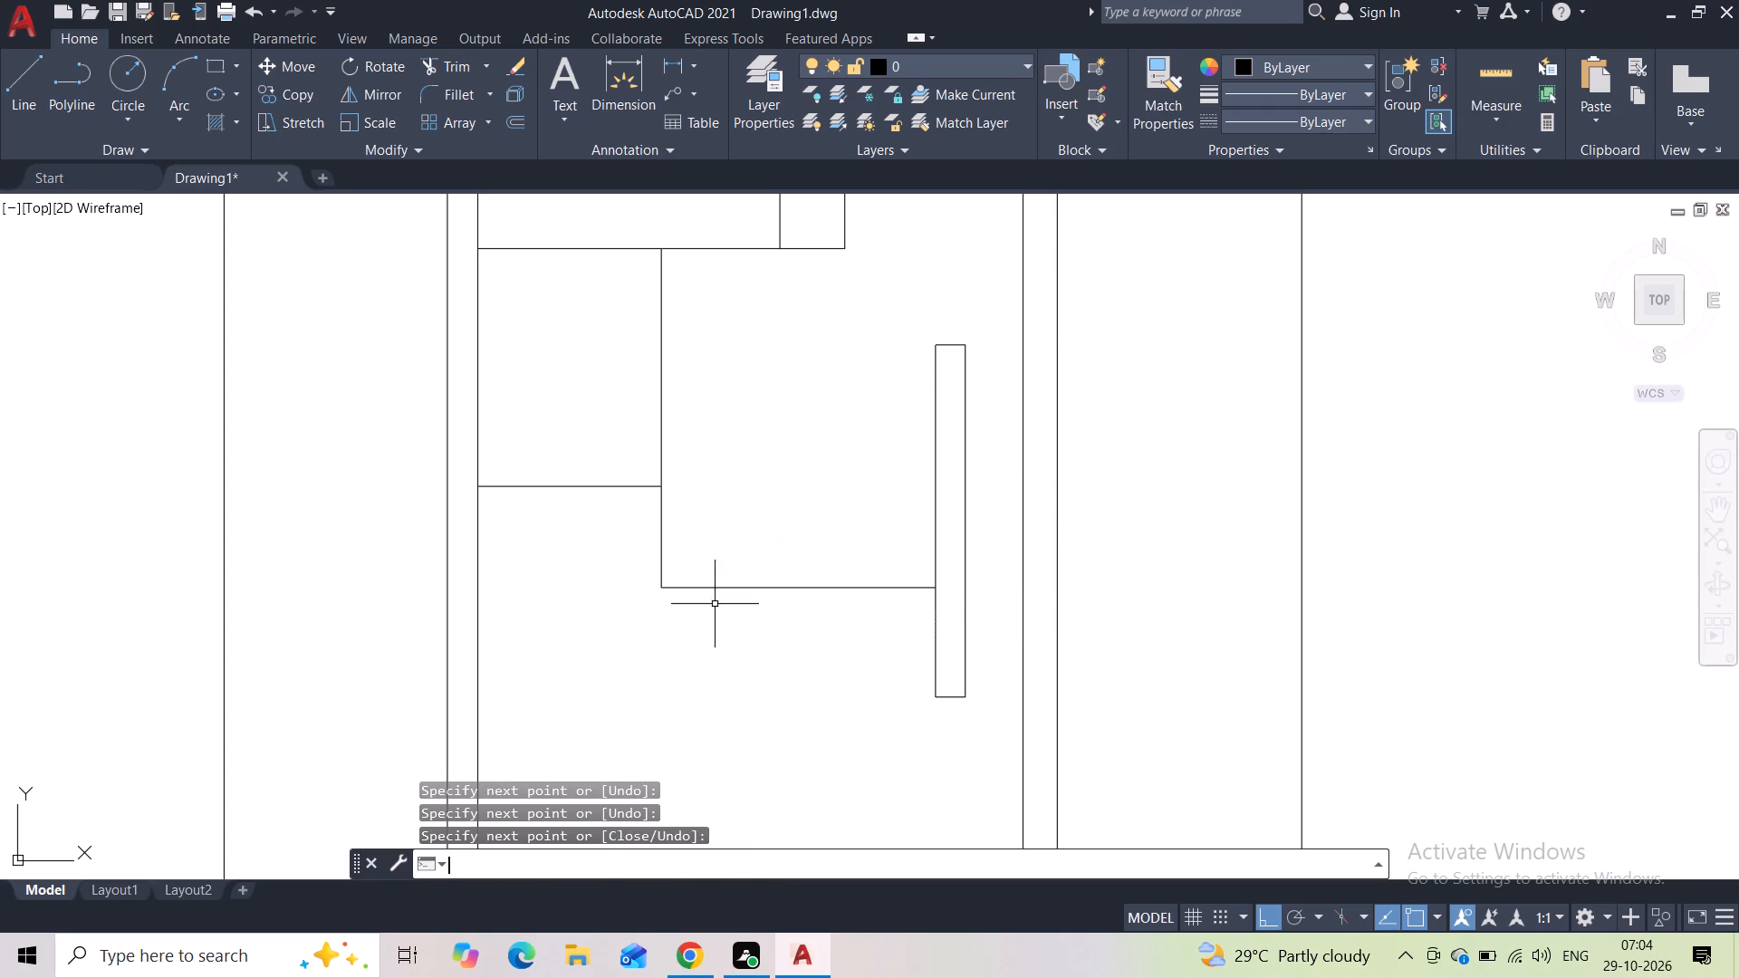
Continue that horizontal line on the handle's other side, from its right edge to the right inner vertical.
key("space")
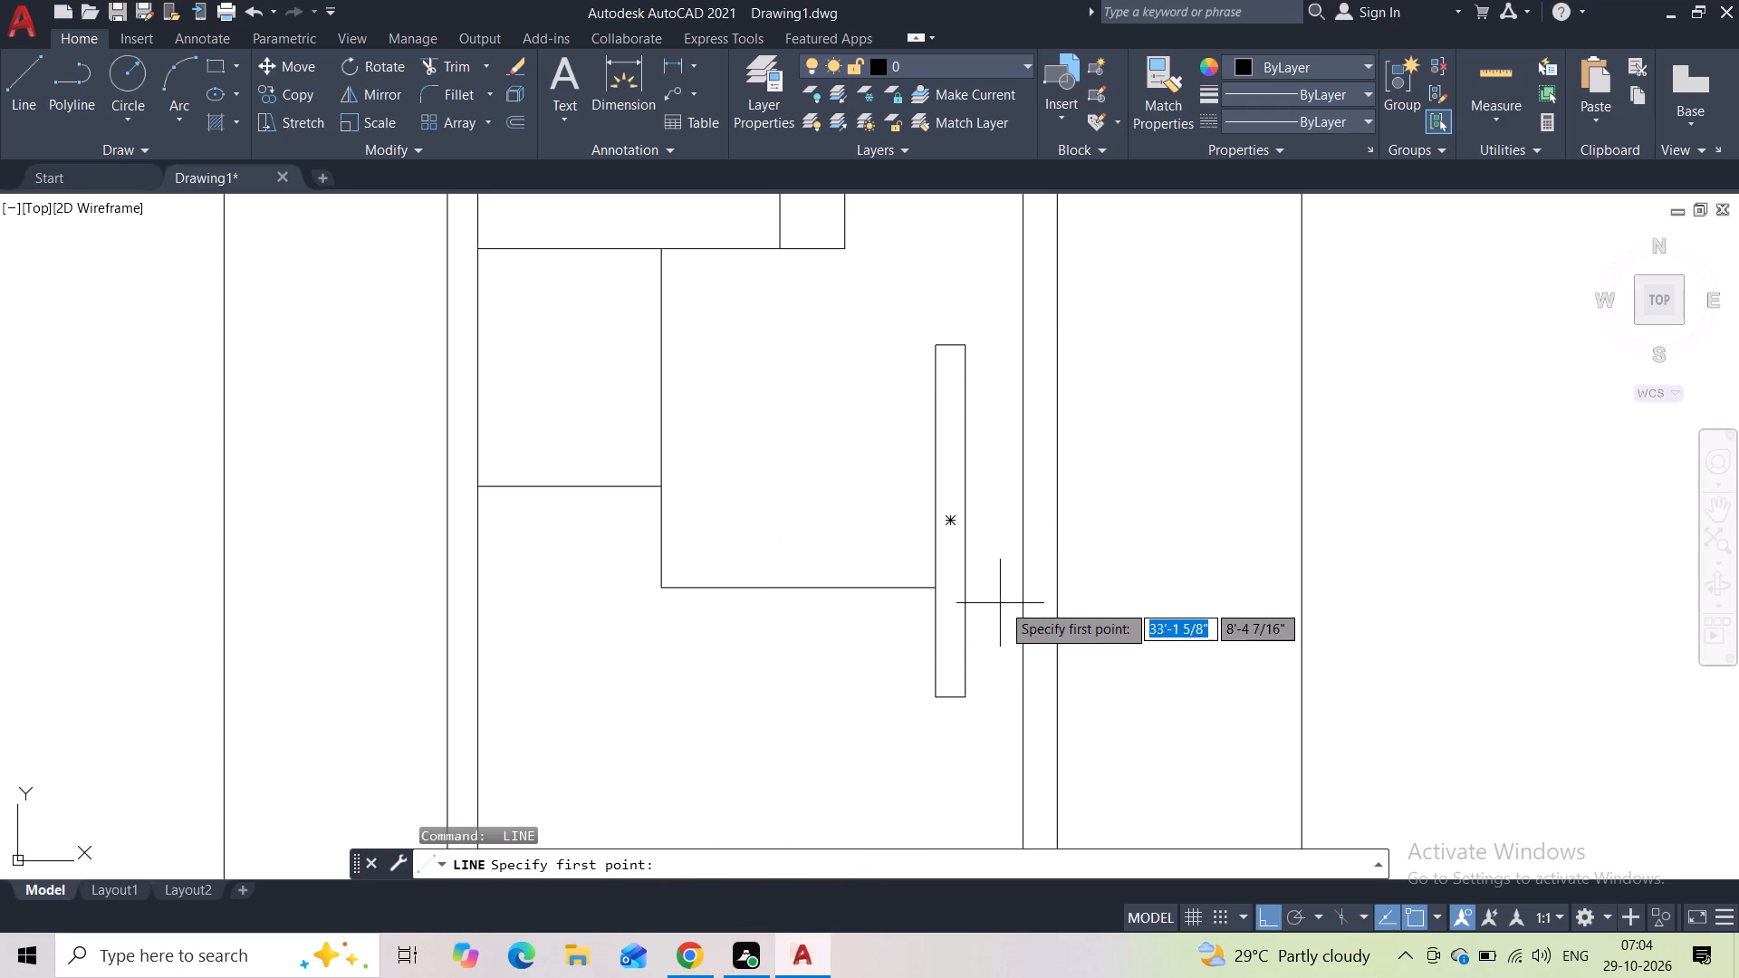
scroll(989, 596, "up", 2)
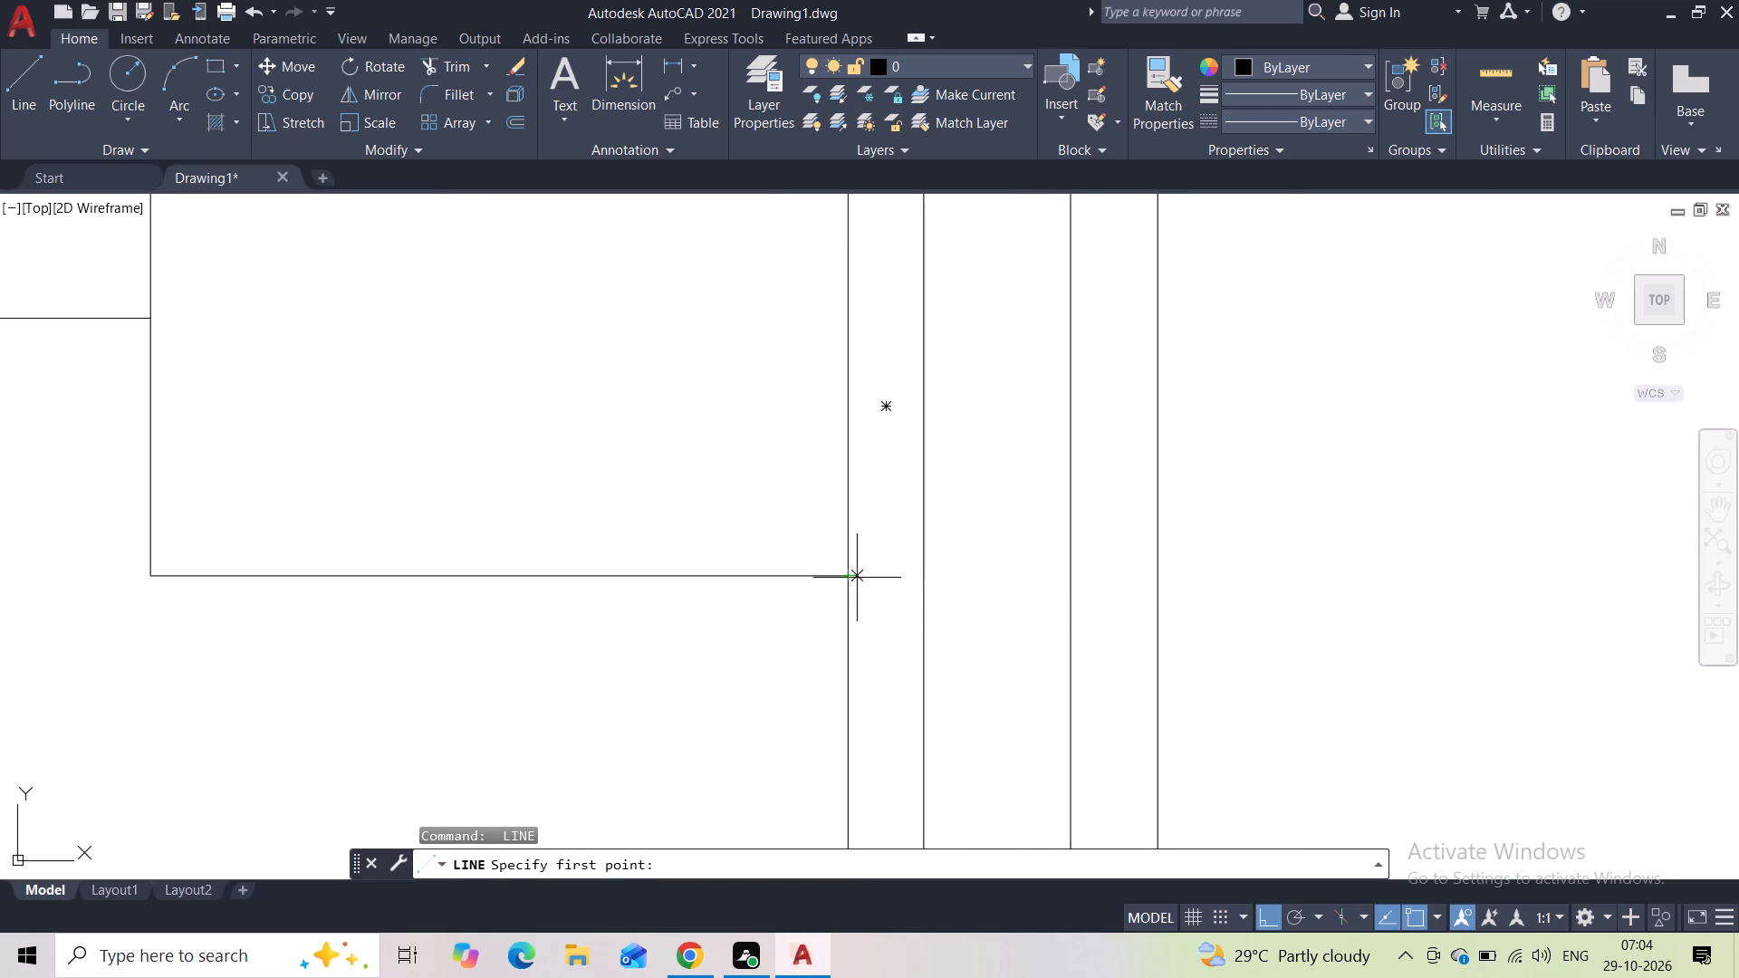
left_click(926, 578)
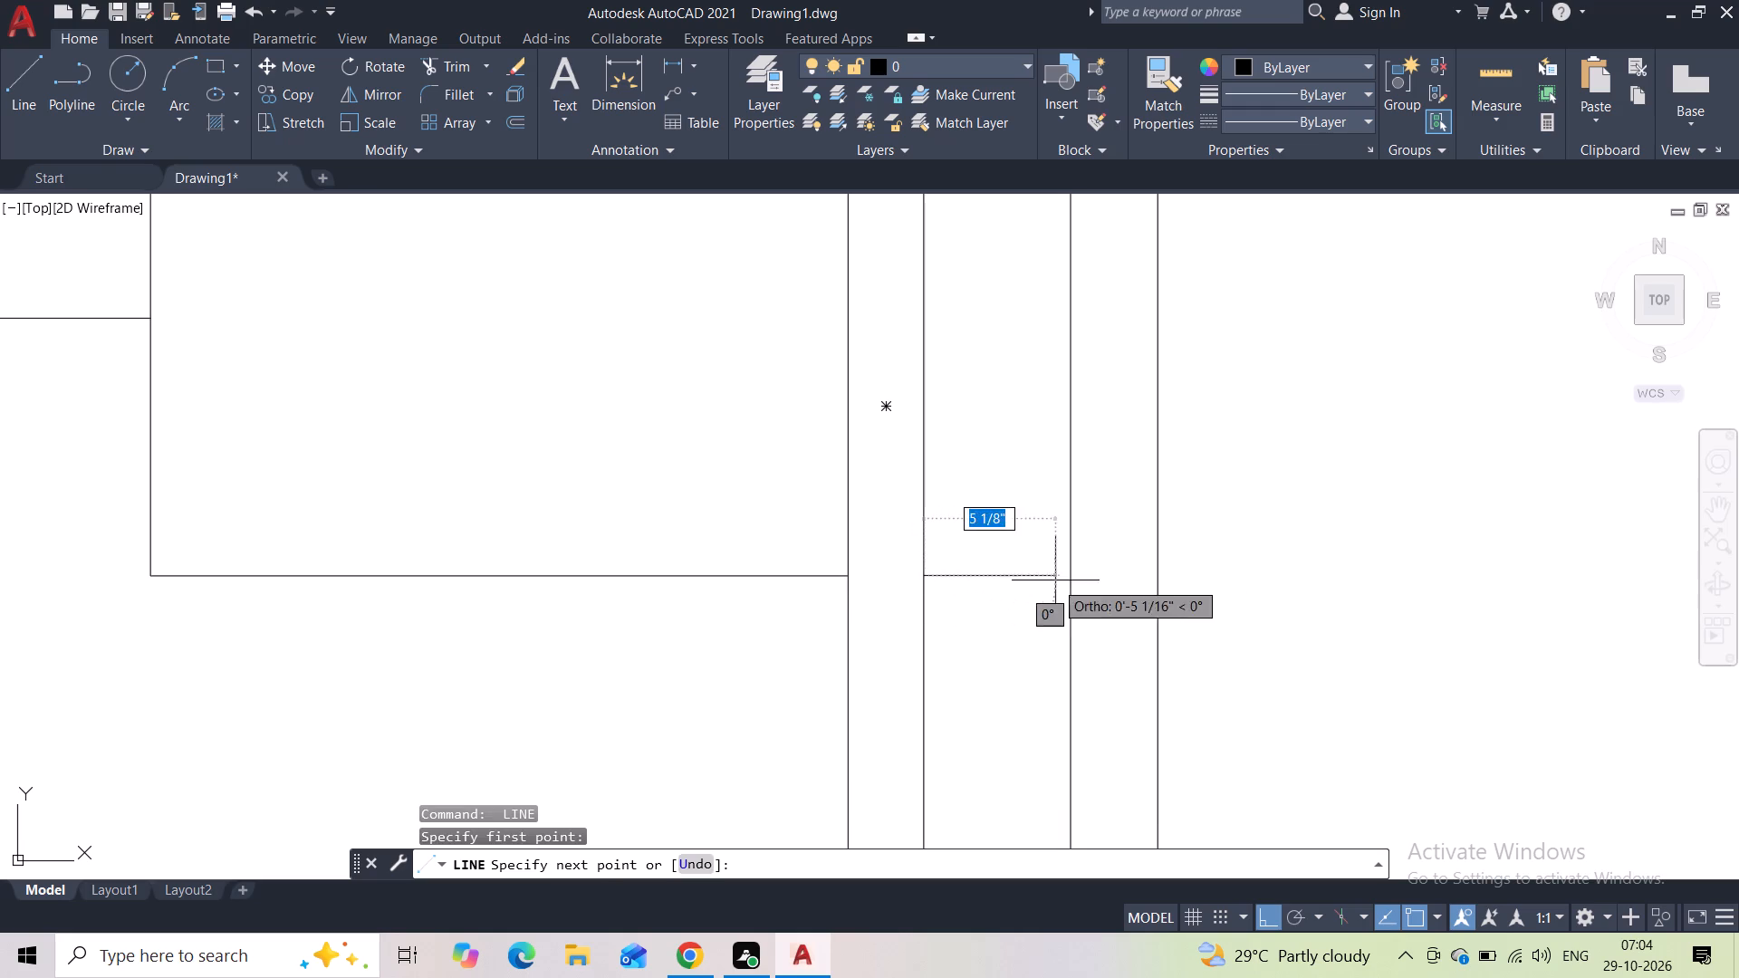
left_click(1066, 580)
key("space")
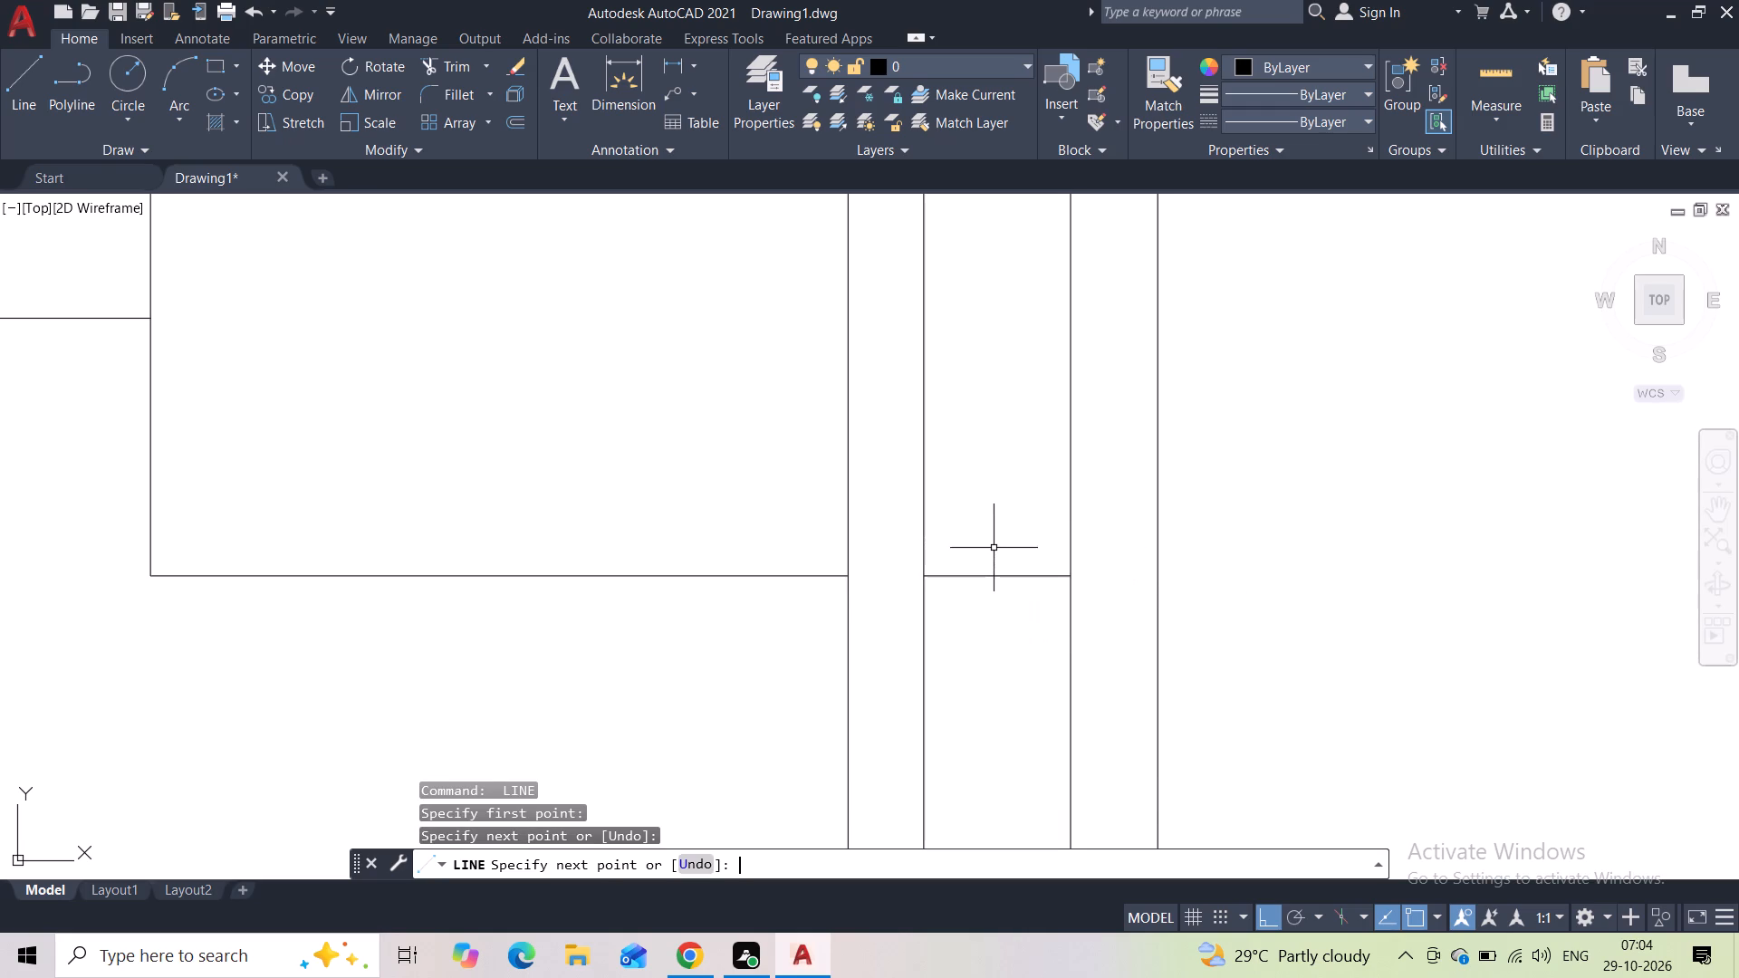
From the top panel's lower-right corner, draw lines about 8 1/2" down and right to the right inner vertical, just above the handle.
scroll(986, 490, "down", 1)
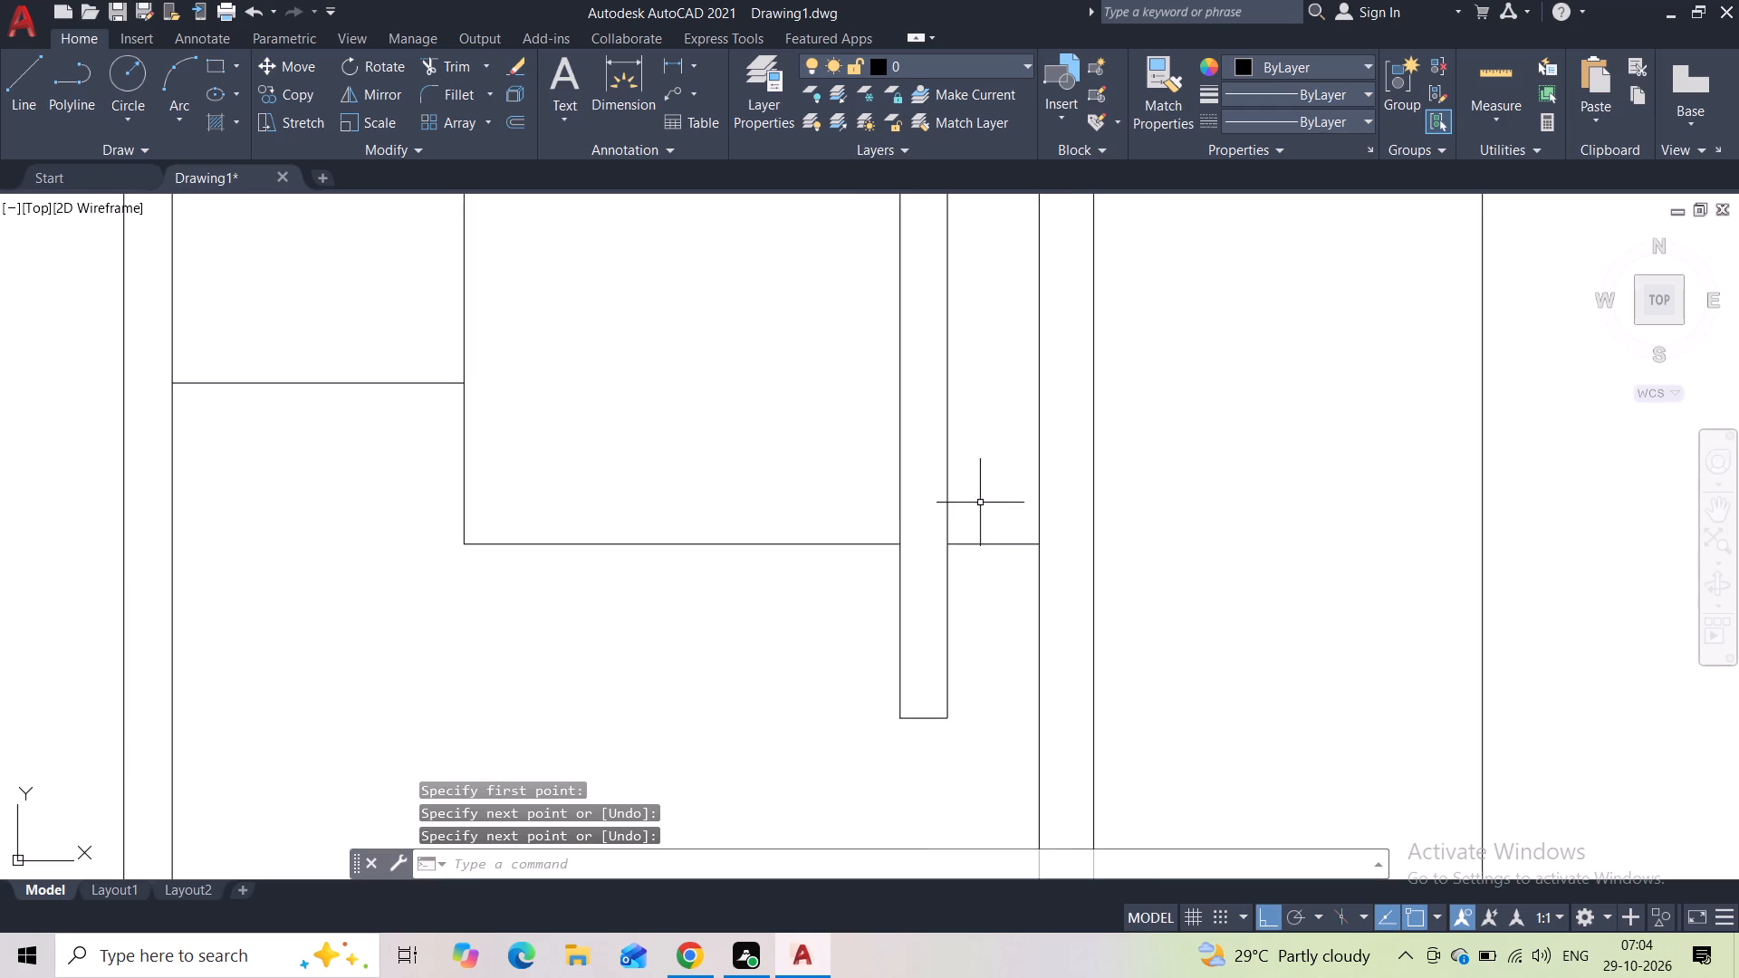
scroll(736, 529, "down", 1)
middle_click_drag(727, 593, 716, 544)
scroll(716, 544, "down", 1)
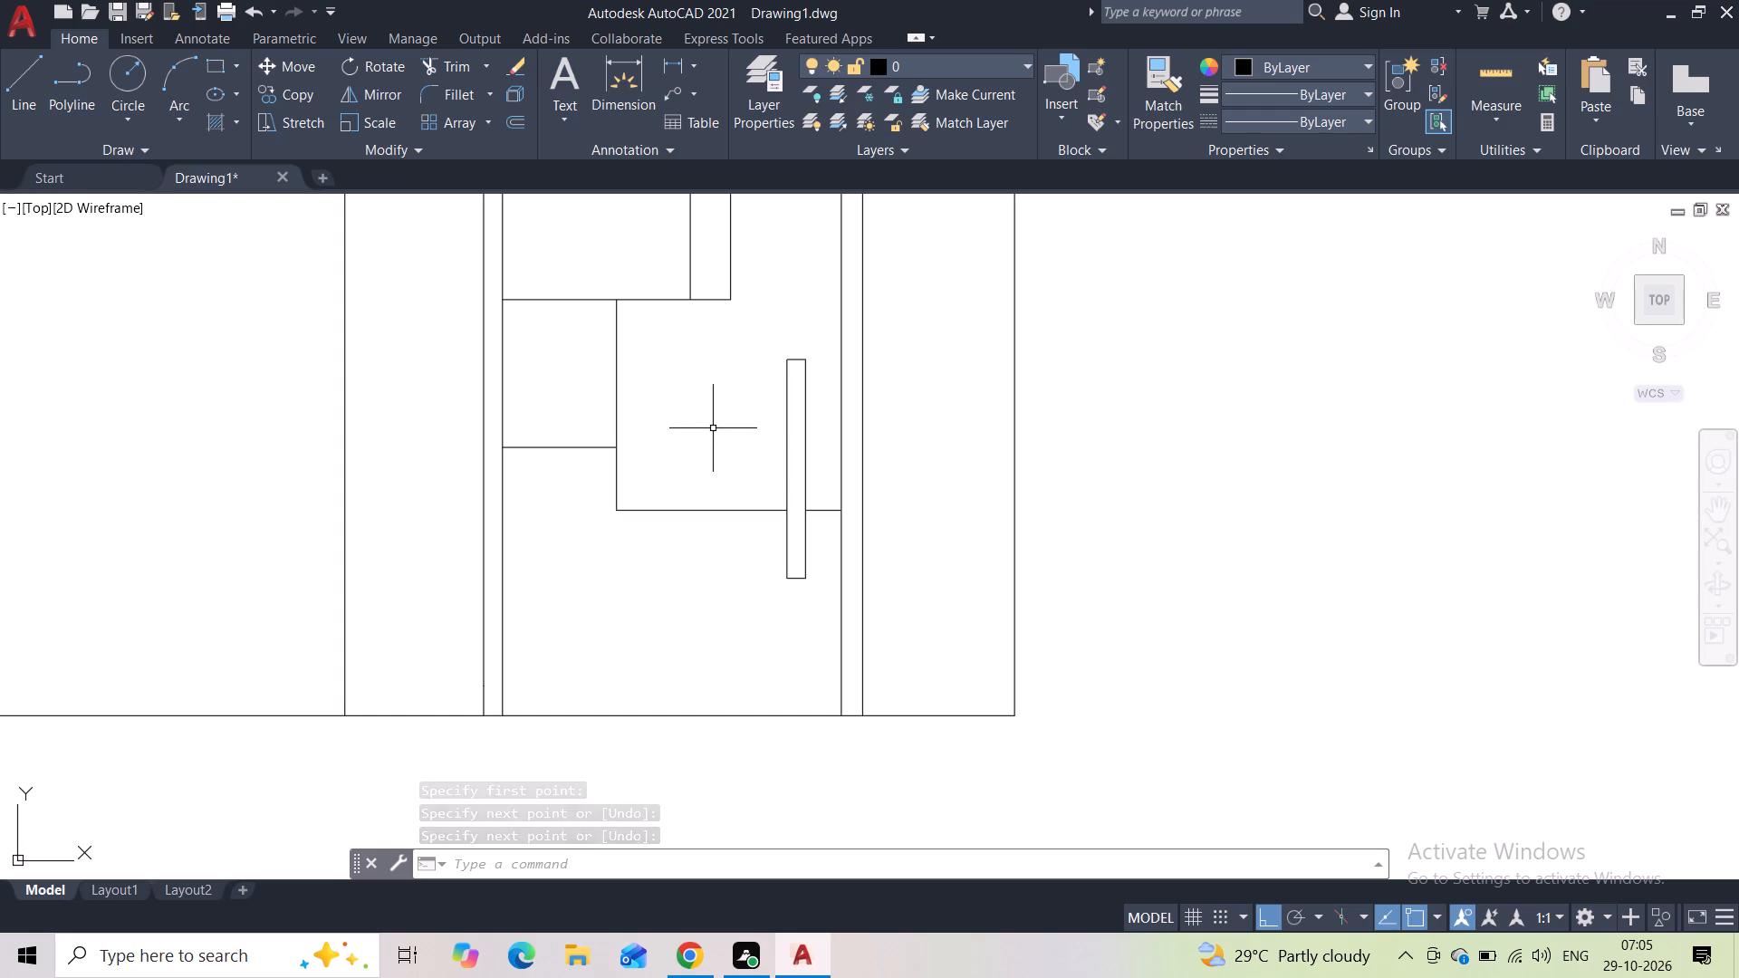
middle_click_drag(701, 366, 546, 646)
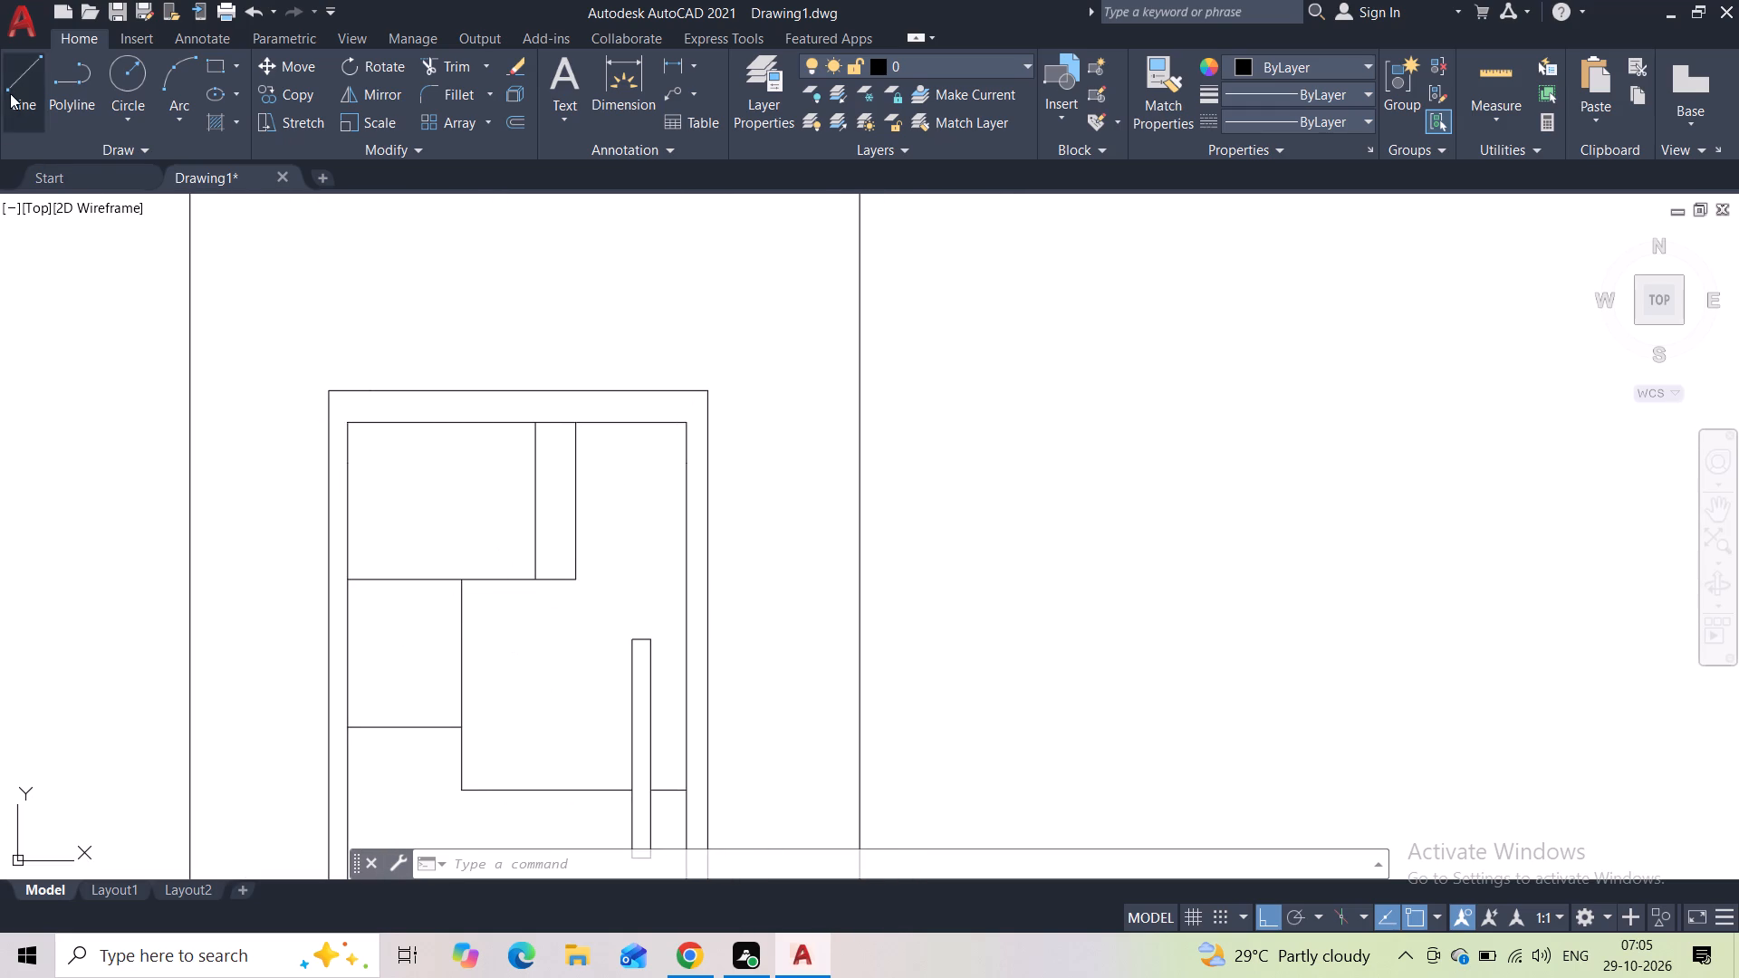
left_click(10, 93)
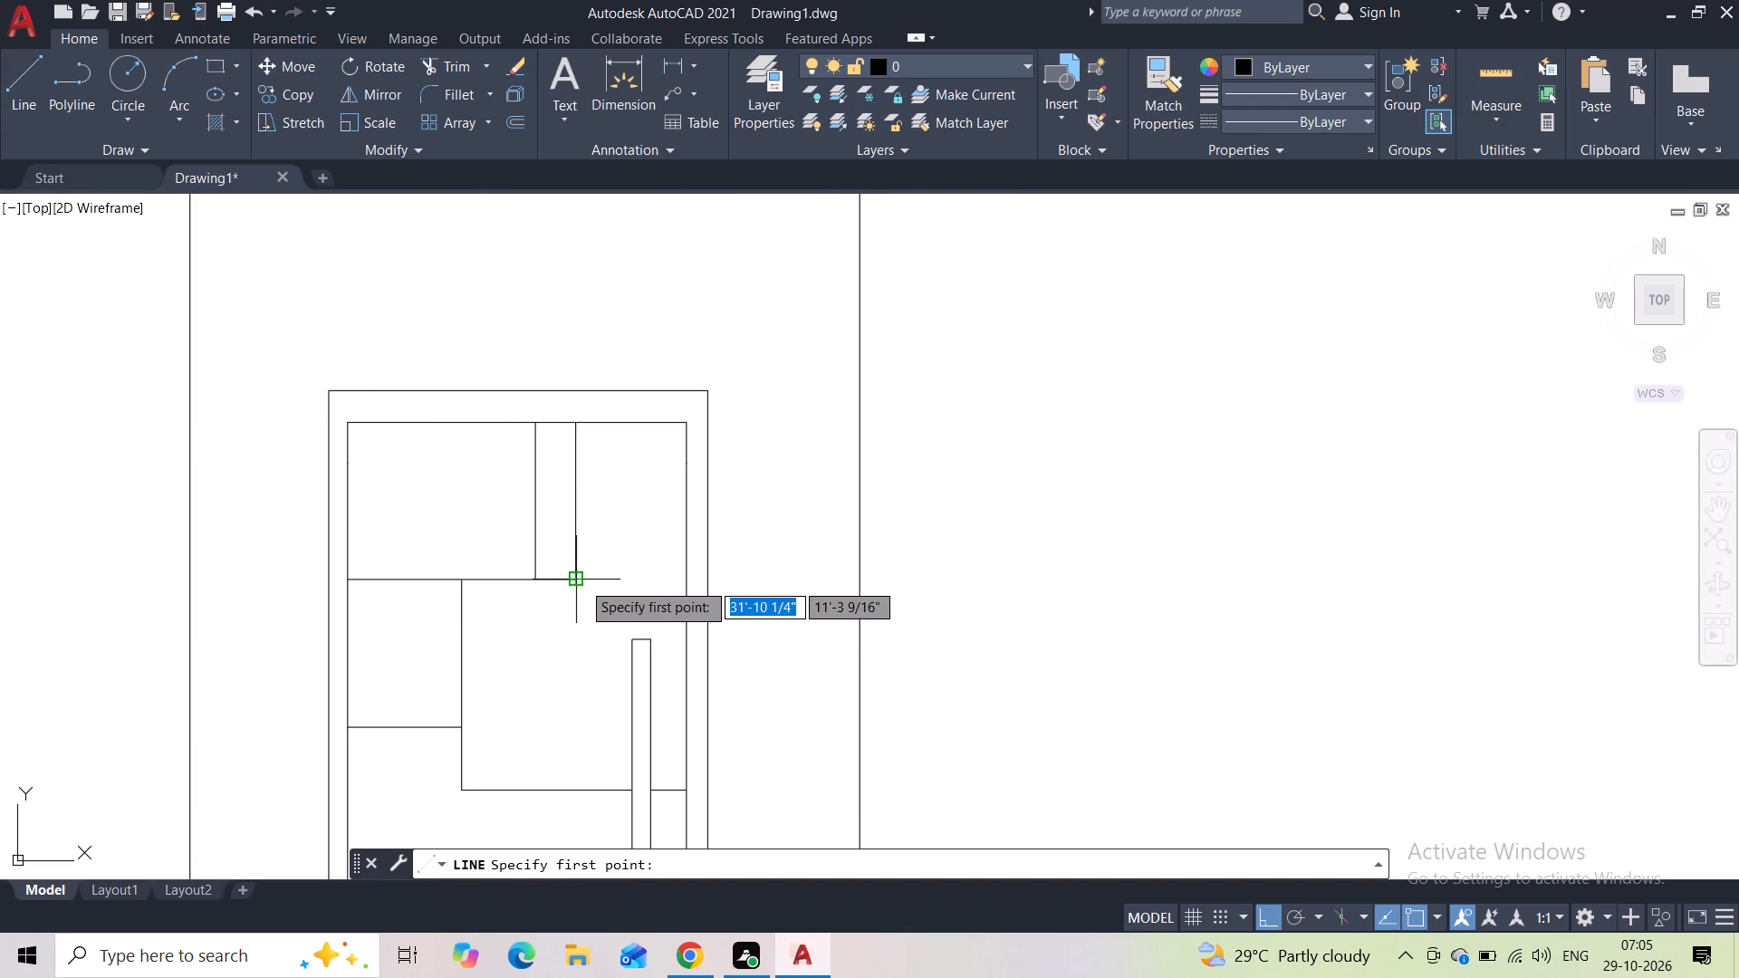
left_click(581, 580)
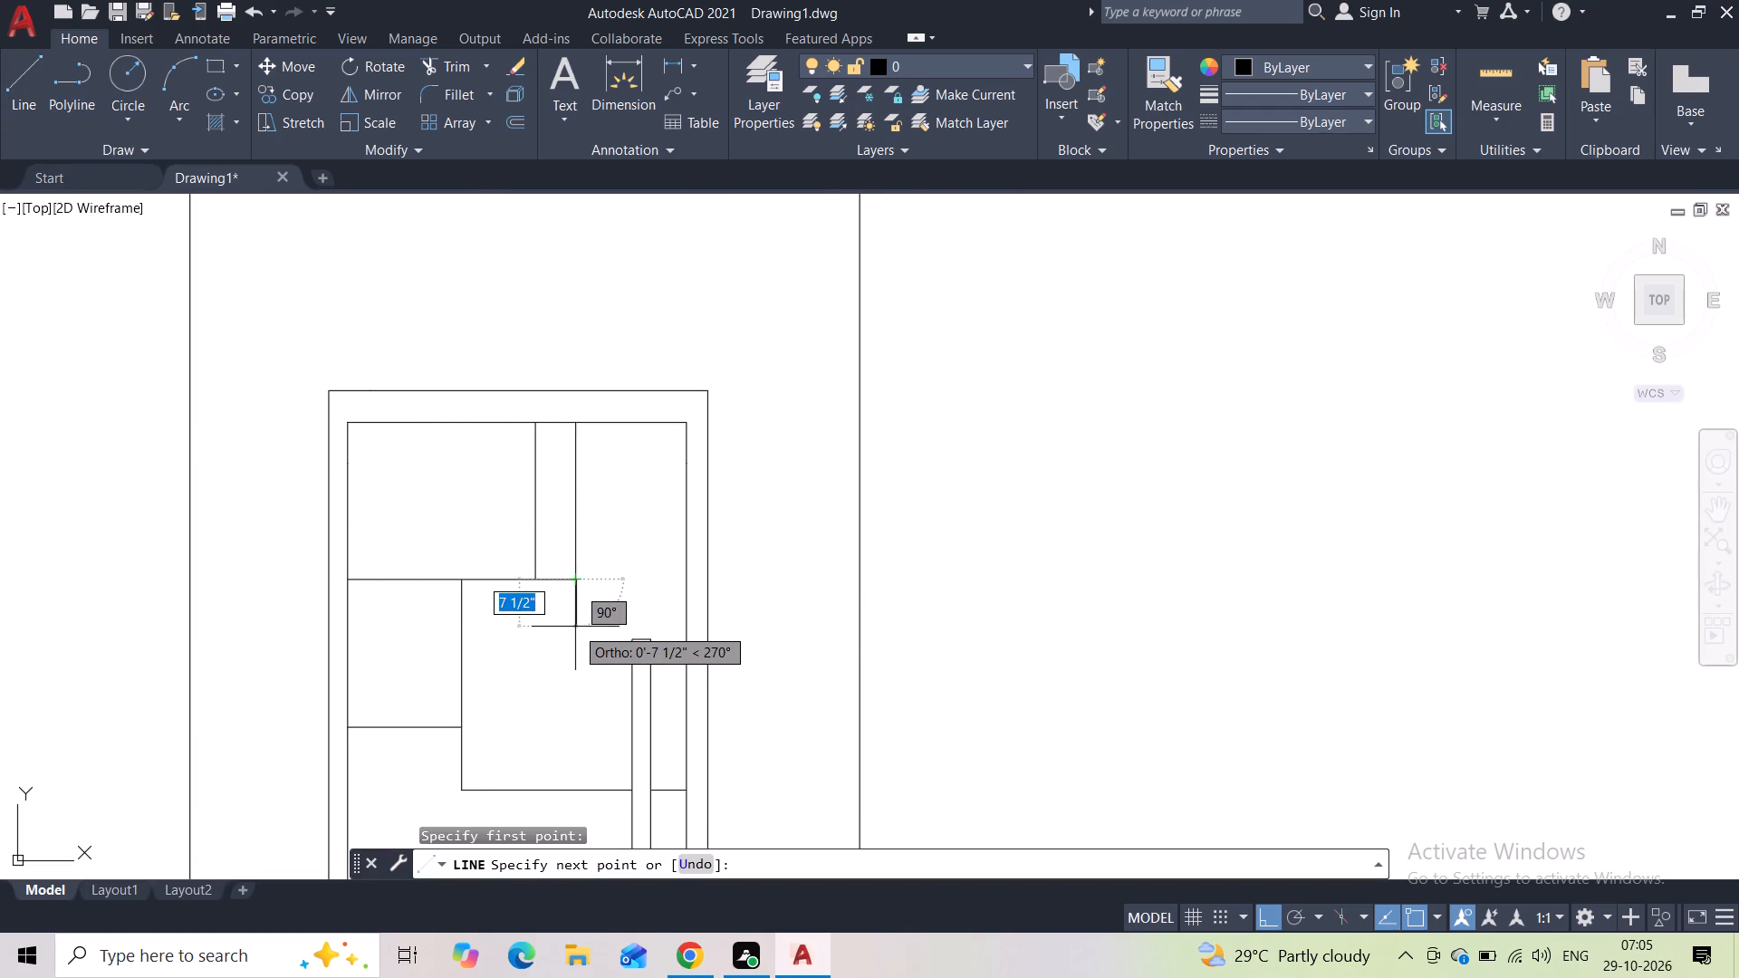
left_click(575, 634)
left_click(686, 624)
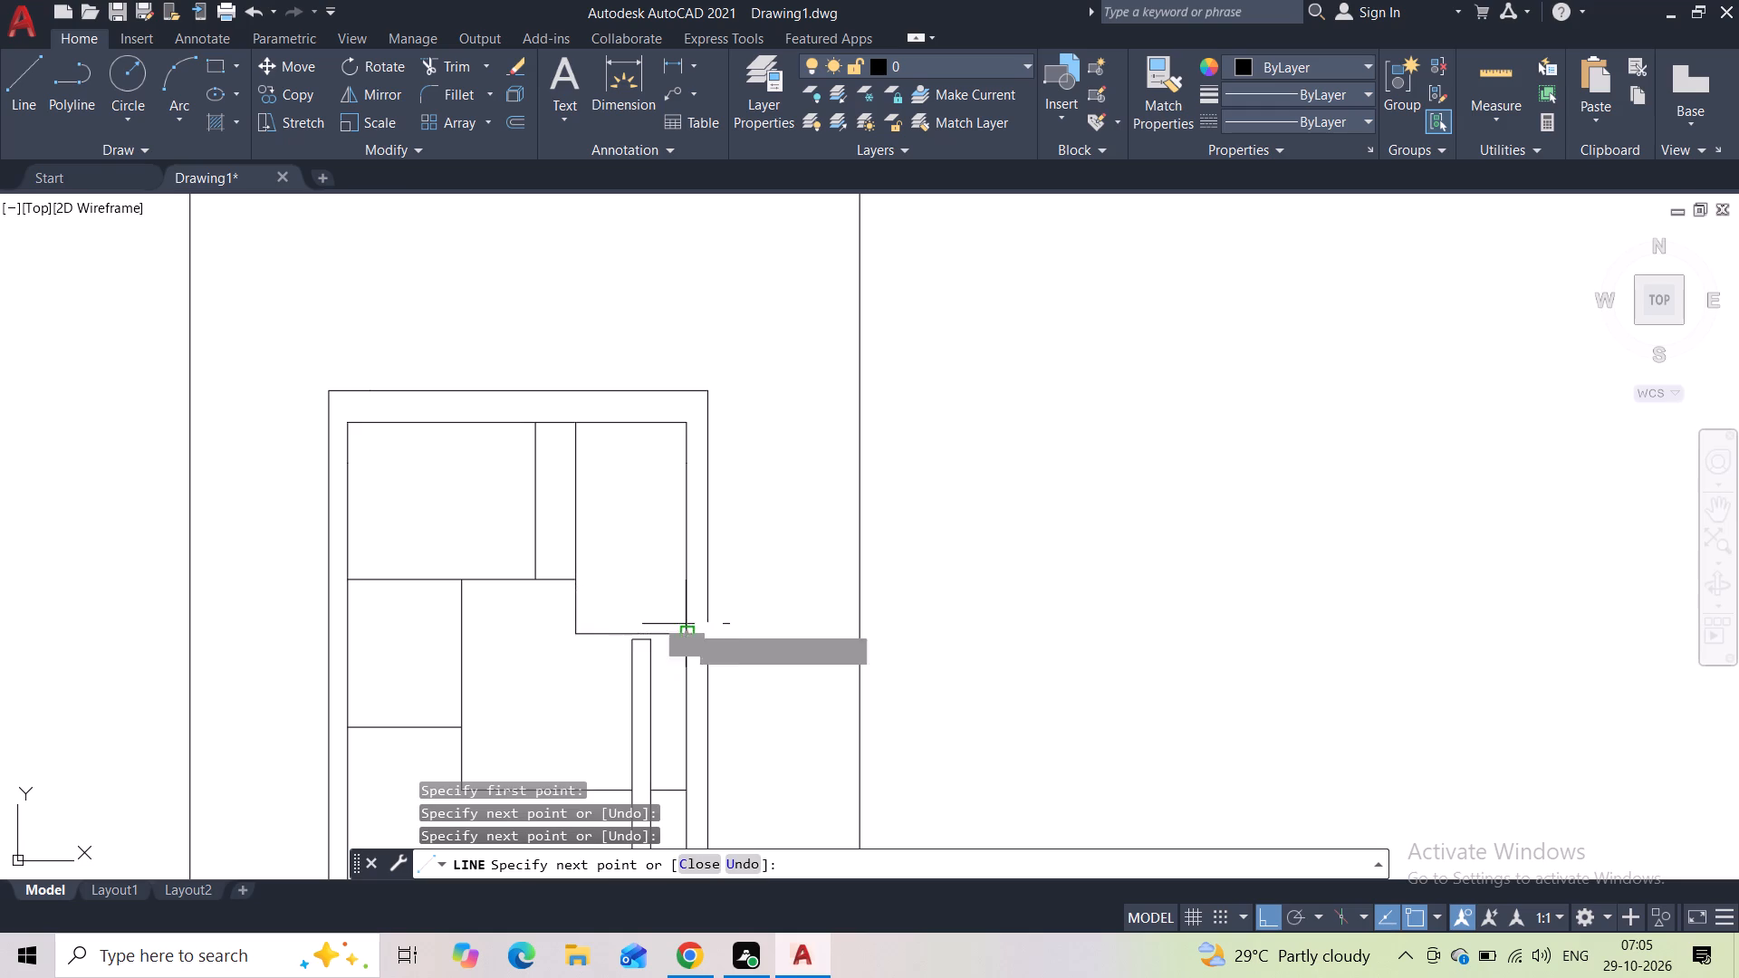
key("space")
From the corner where the handle-crossing line starts, draw about 1'-2" down and about 1'-6" left to the left inner vertical.
key("space")
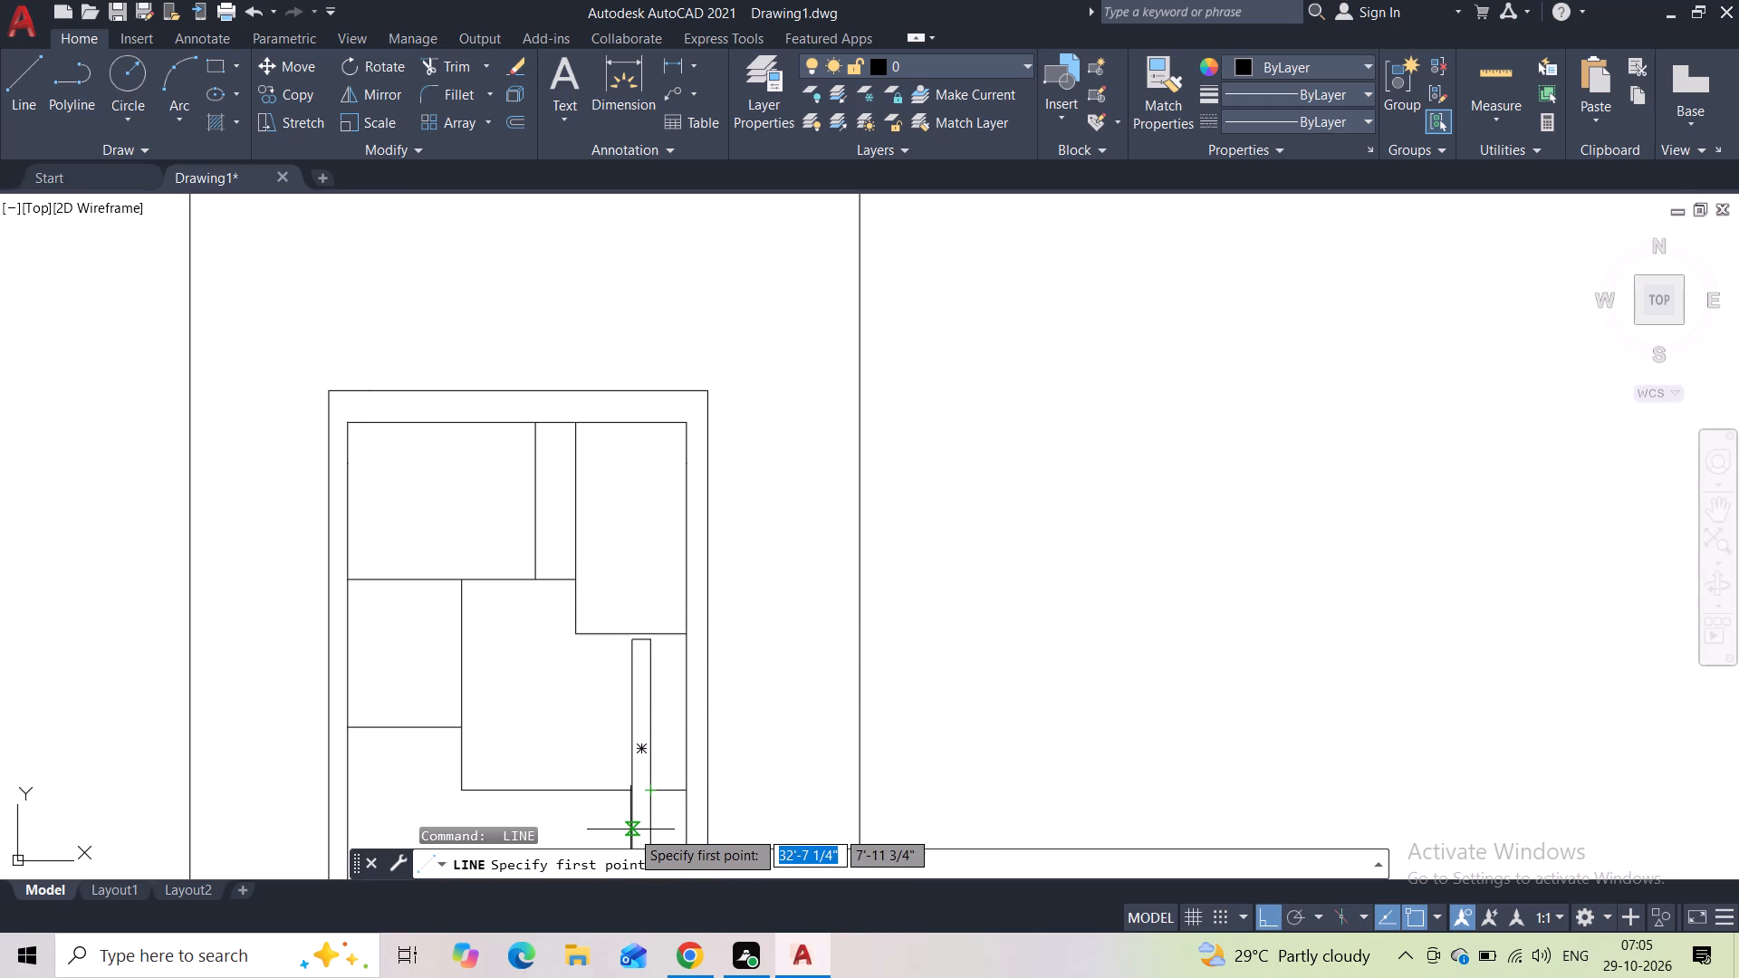
middle_click_drag(542, 714, 517, 366)
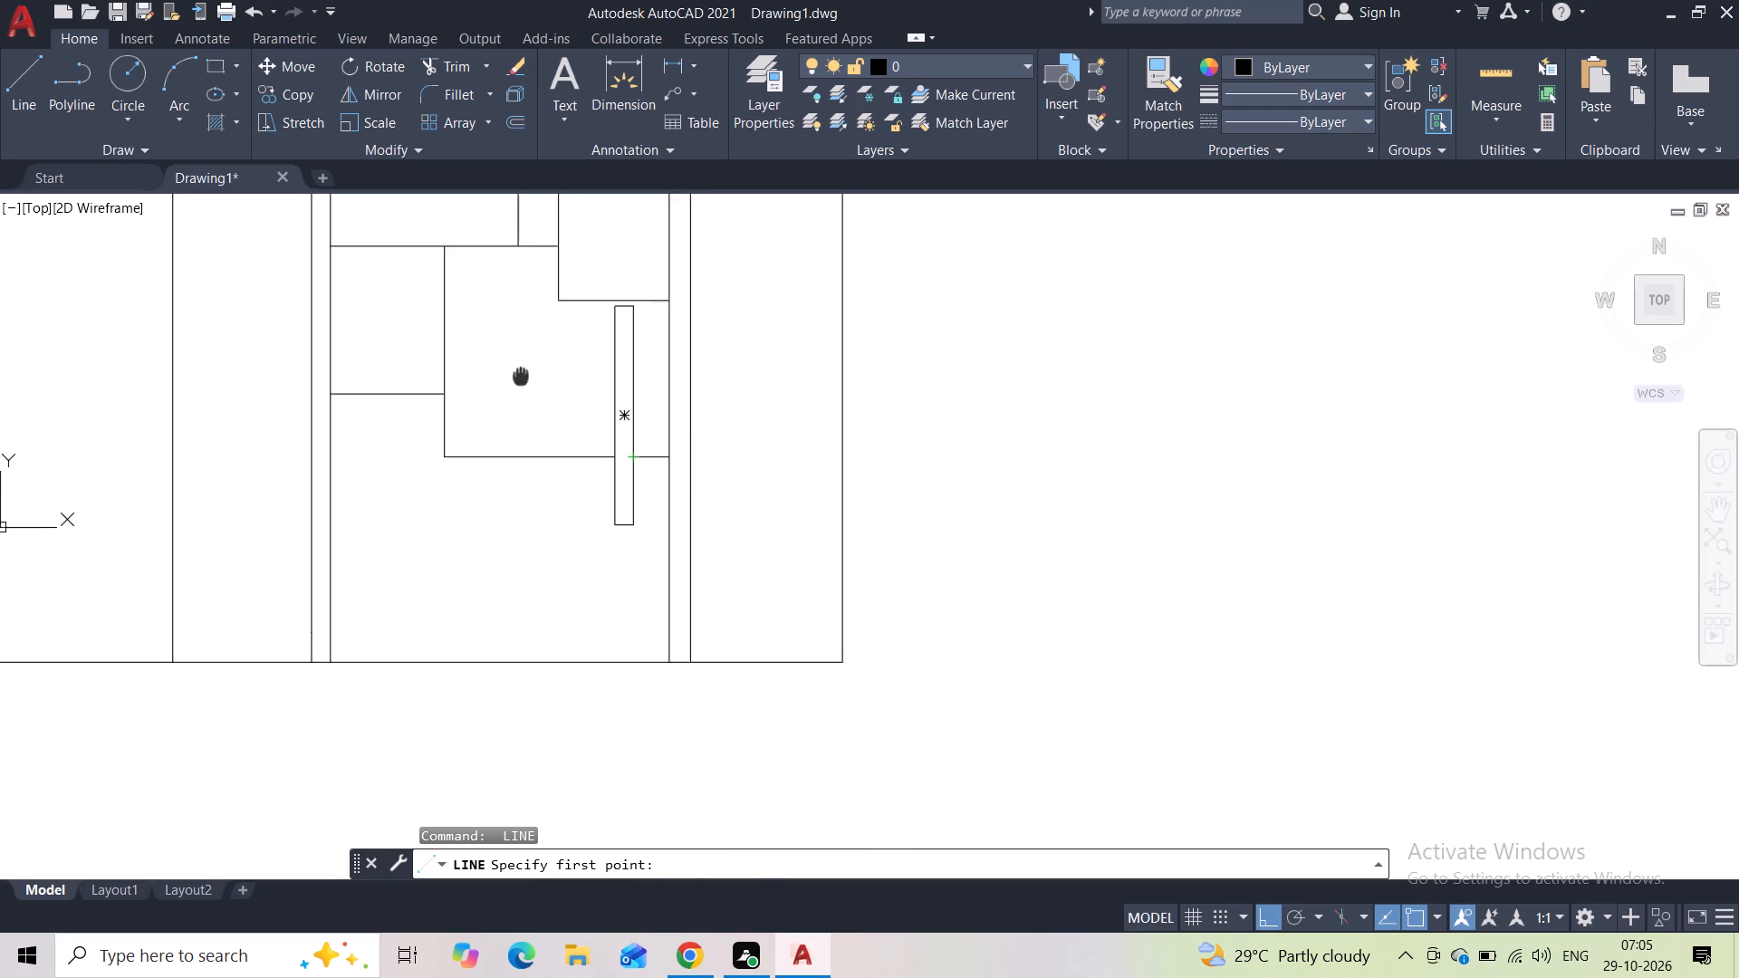
middle_click_drag(517, 366, 514, 350)
scroll(468, 528, "up", 1)
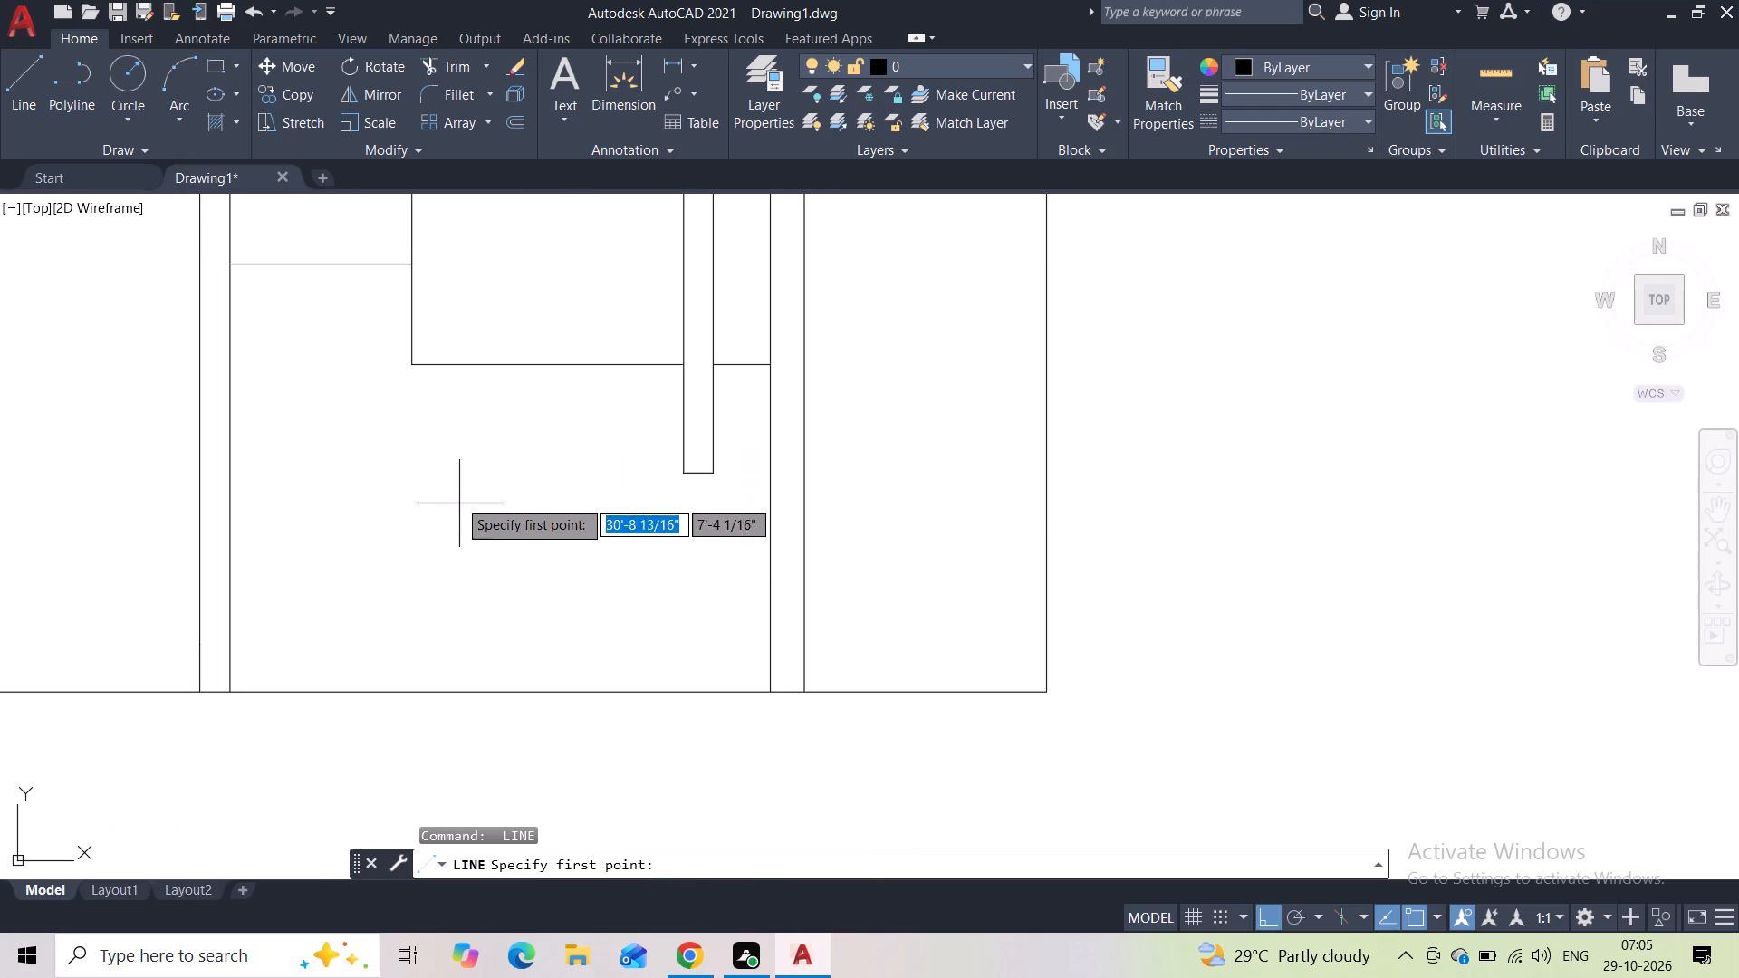
left_click(411, 368)
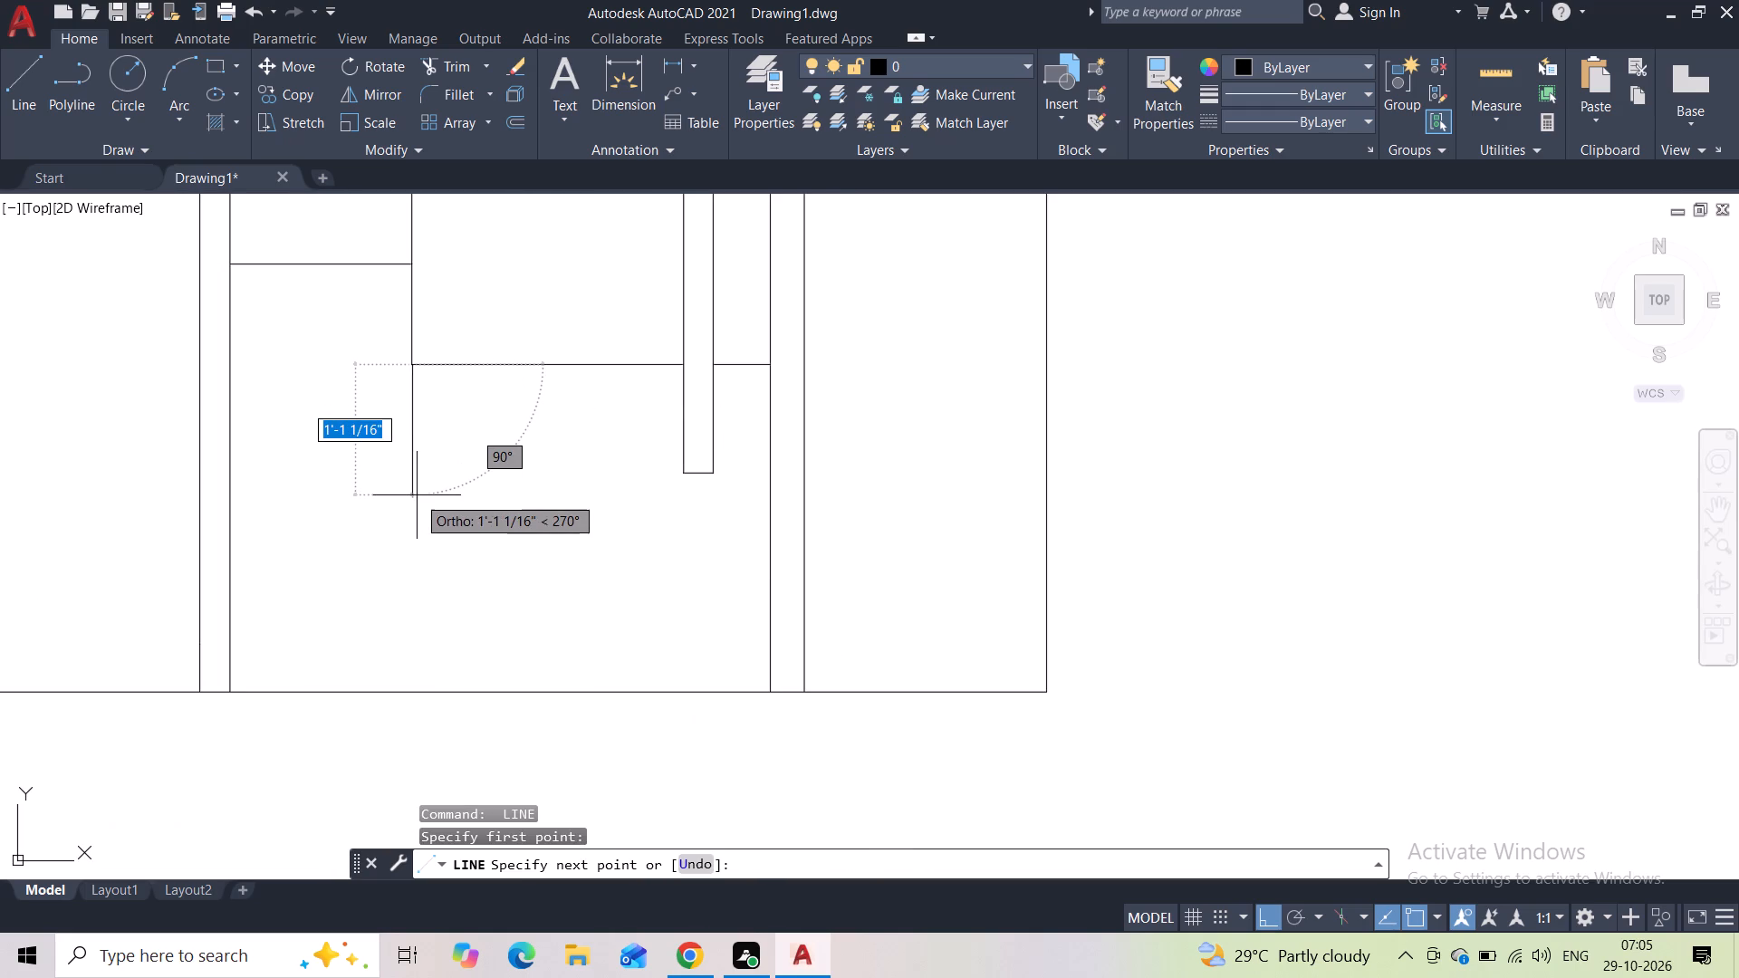
left_click(417, 503)
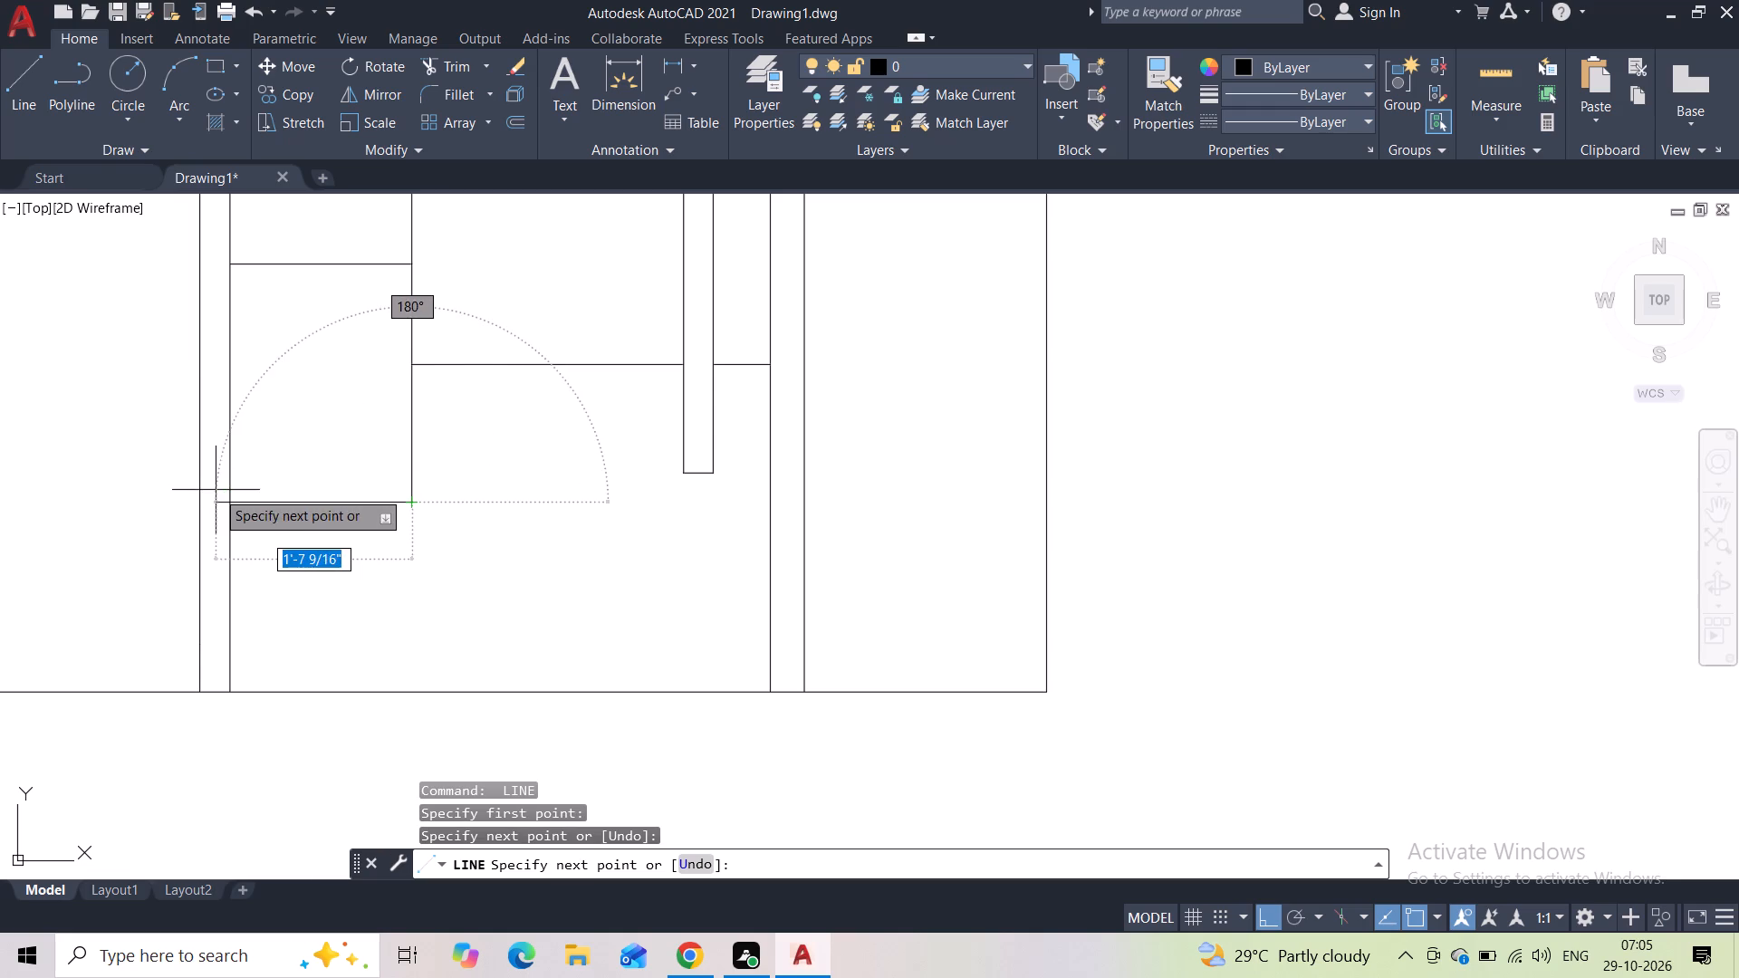
left_click(229, 496)
key("space")
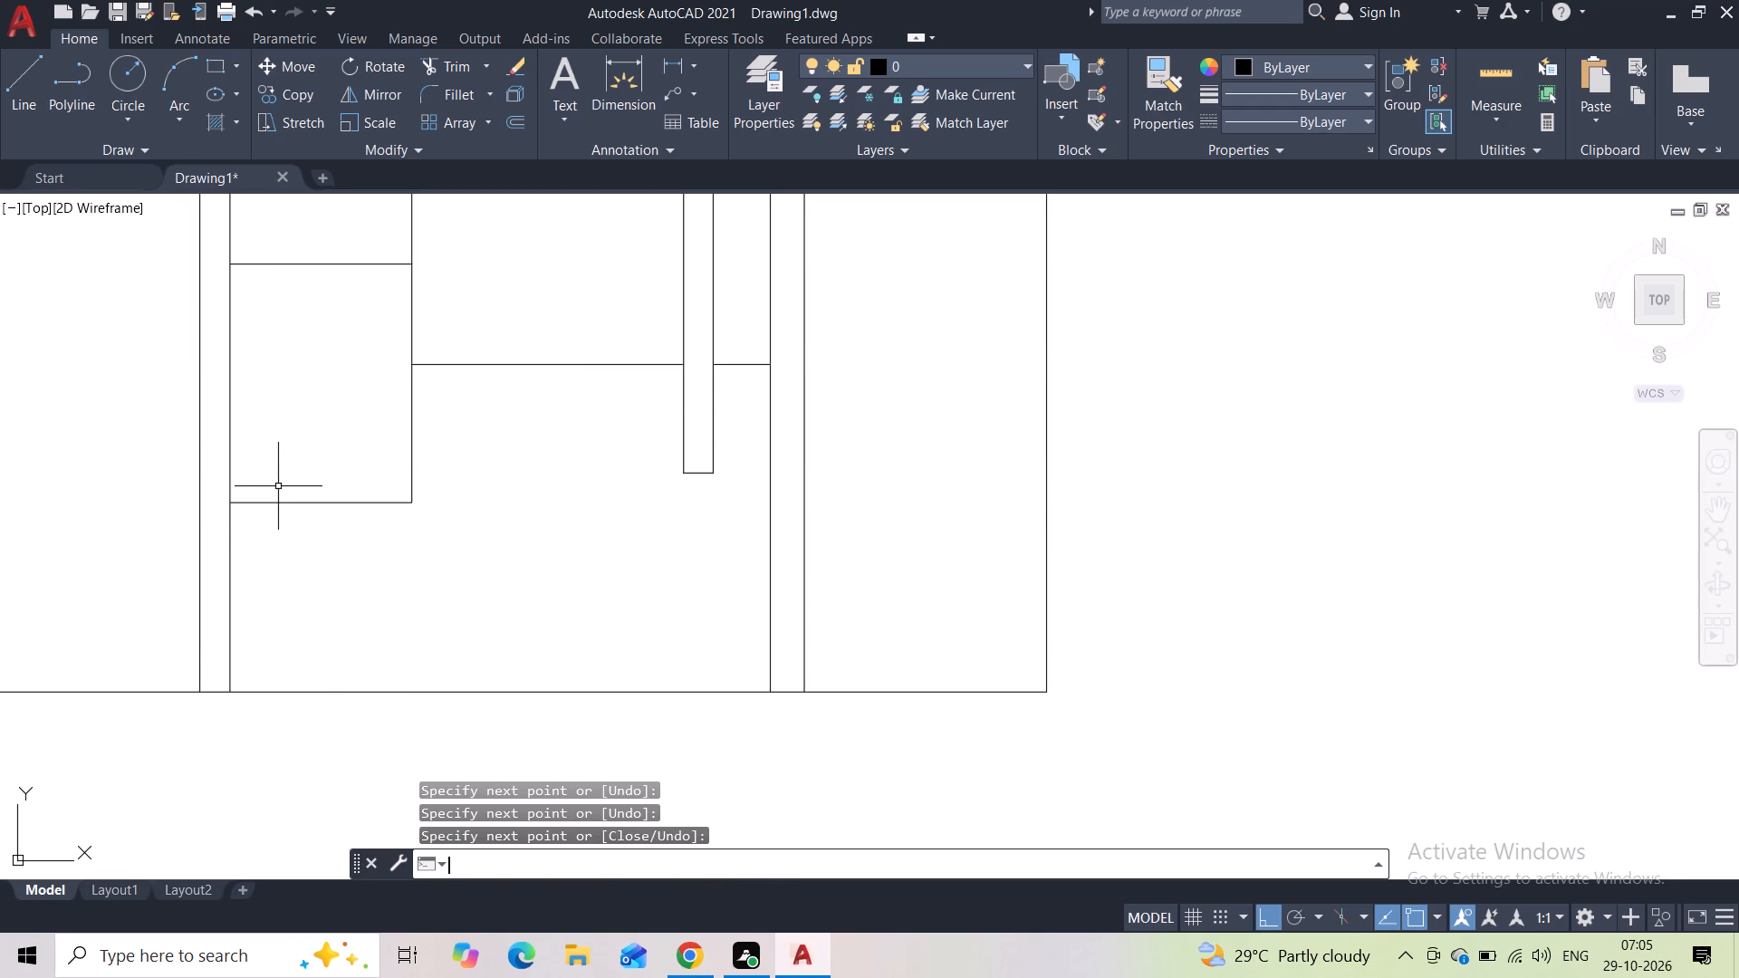
Extend the lowest door line from that corner about 3' right to the right inner vertical, below the handle.
key("space")
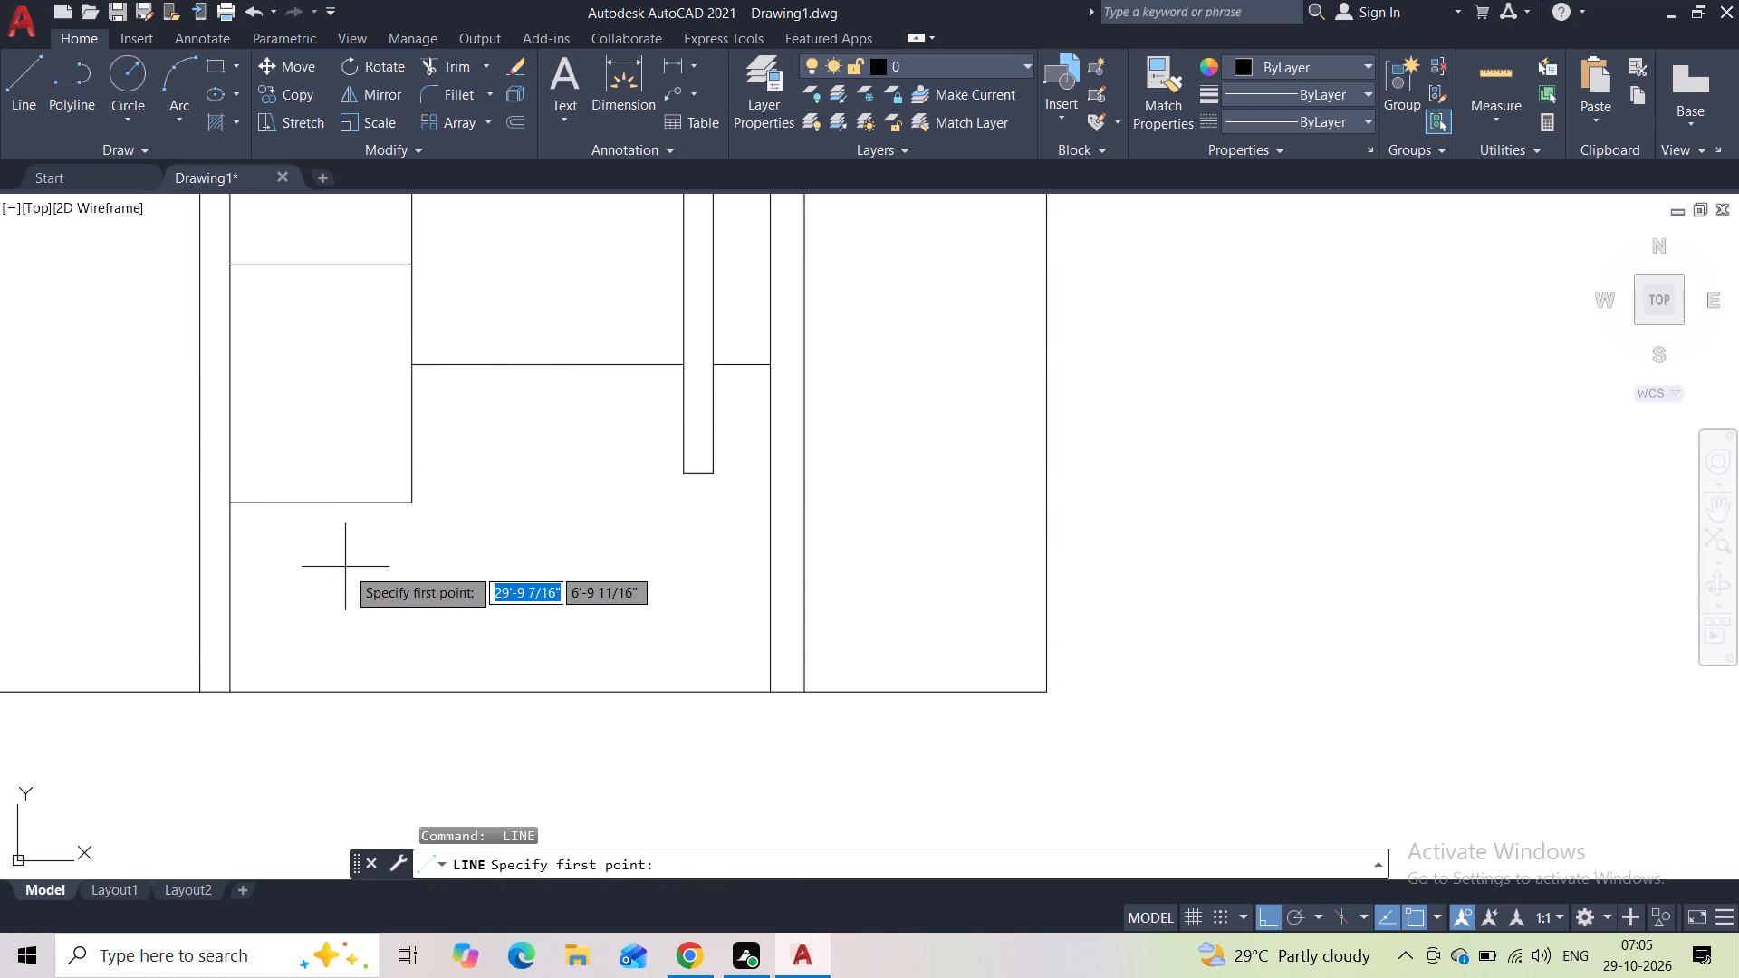
left_click(409, 498)
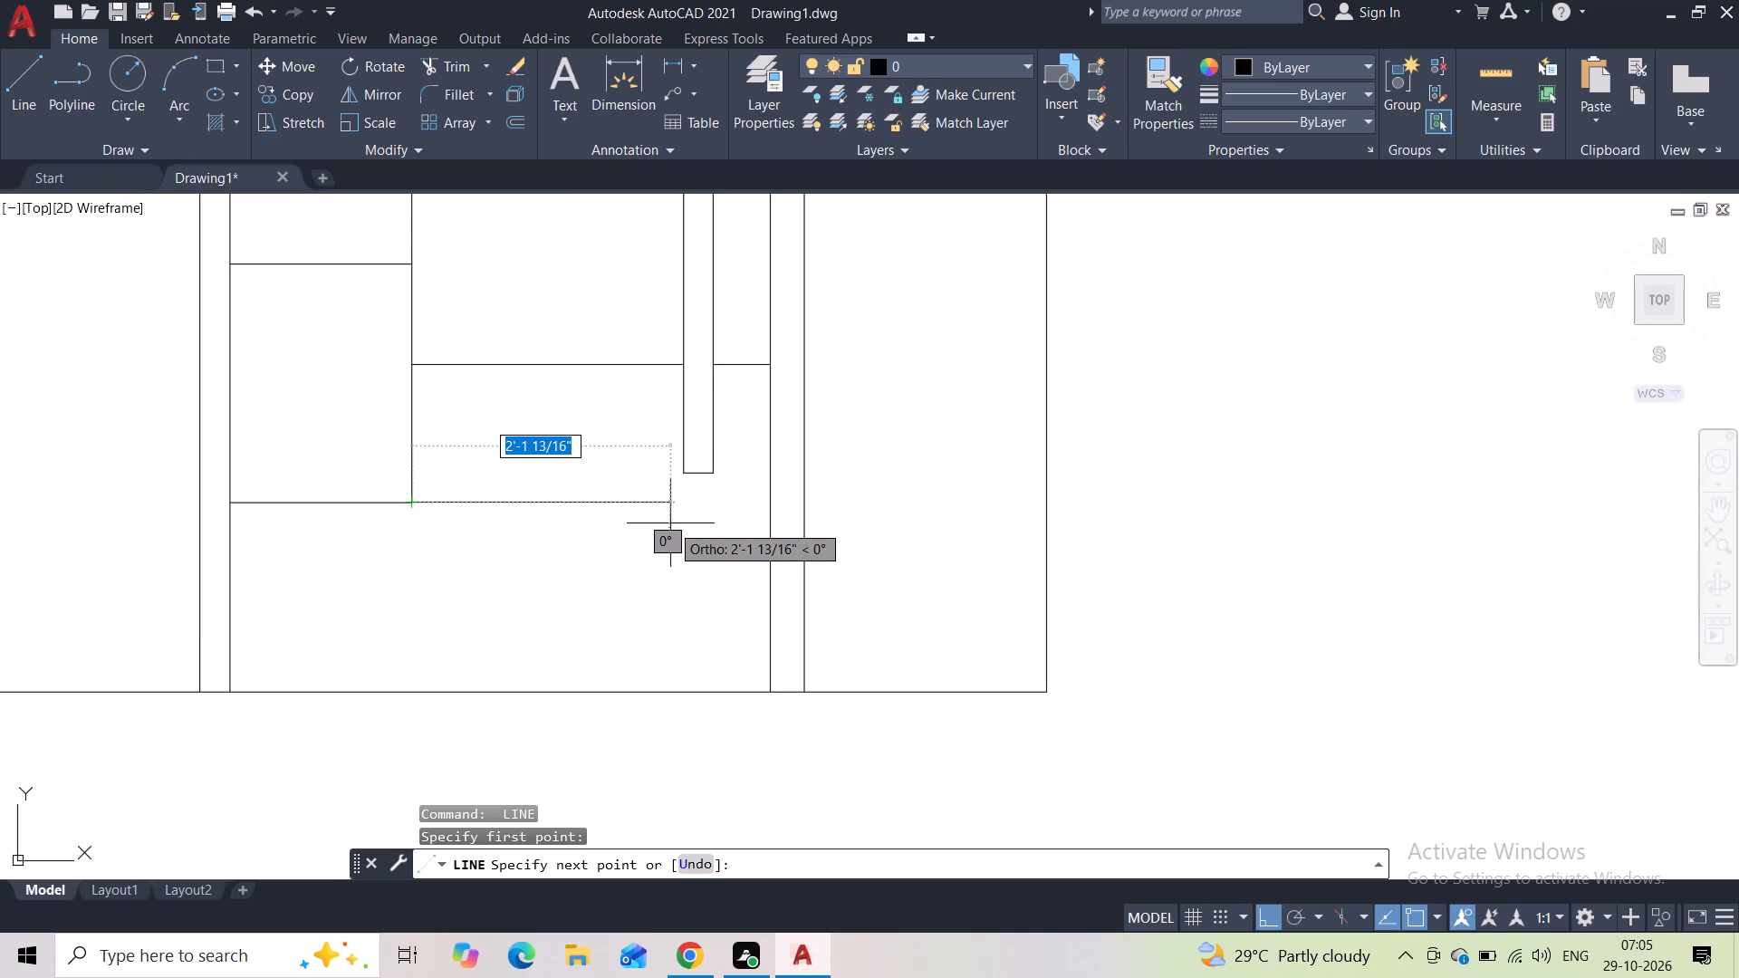
left_click(768, 505)
key("space")
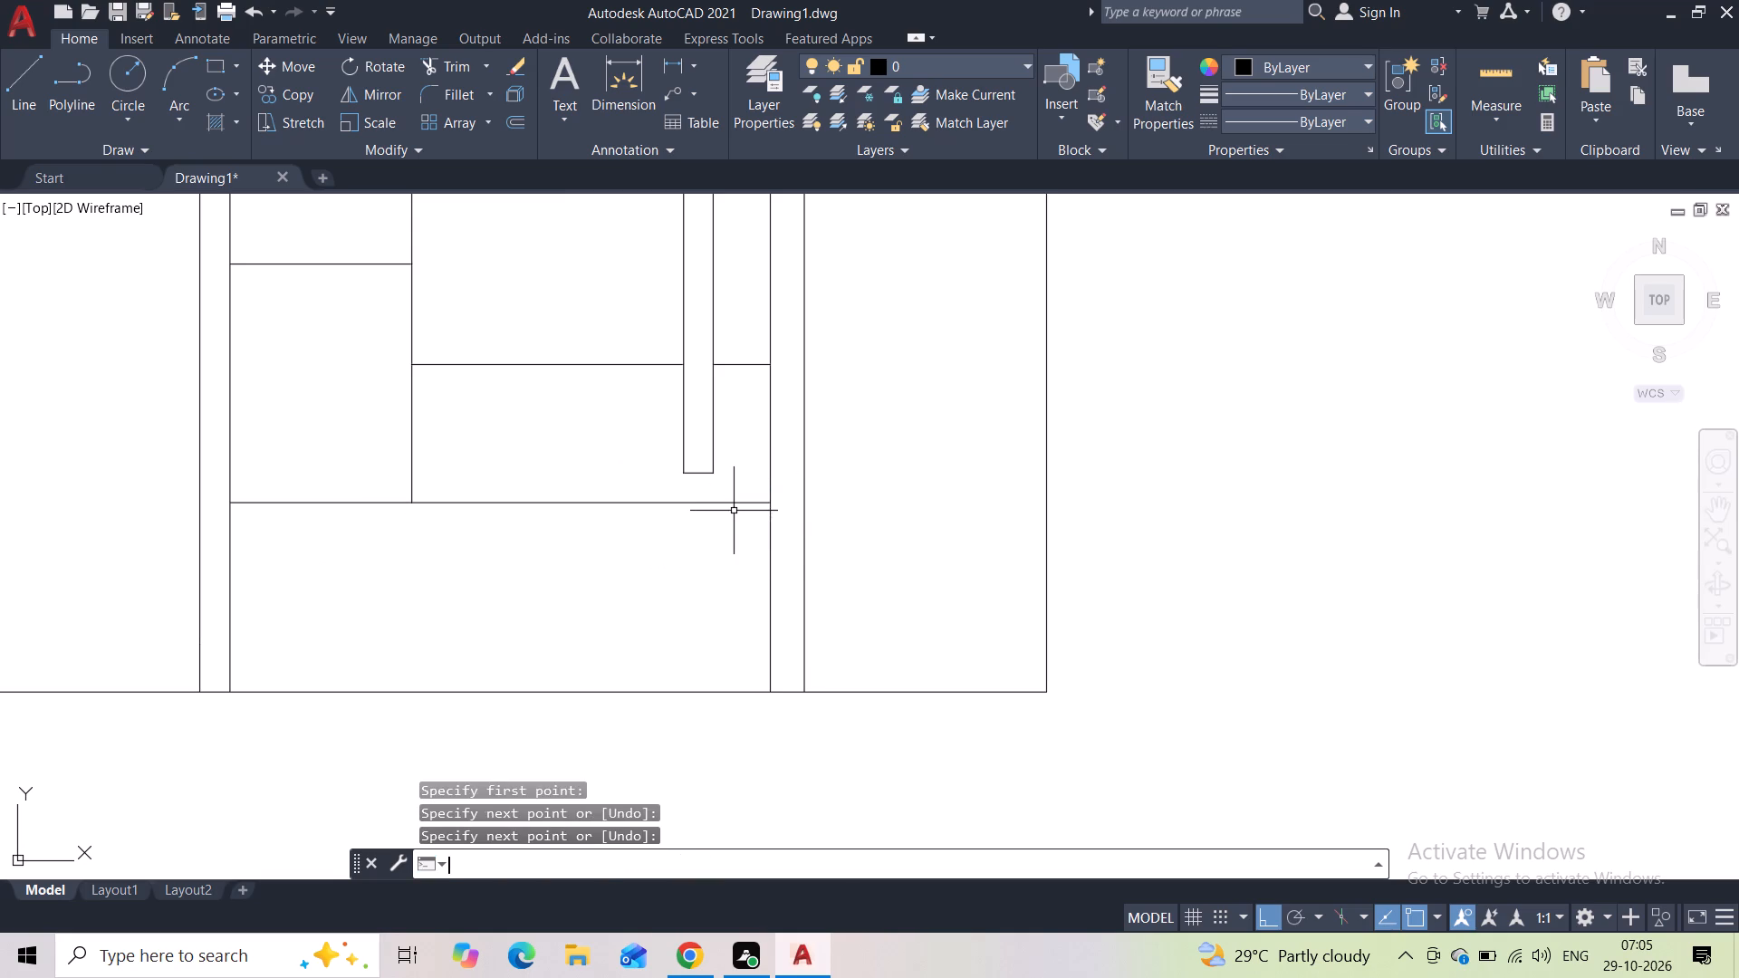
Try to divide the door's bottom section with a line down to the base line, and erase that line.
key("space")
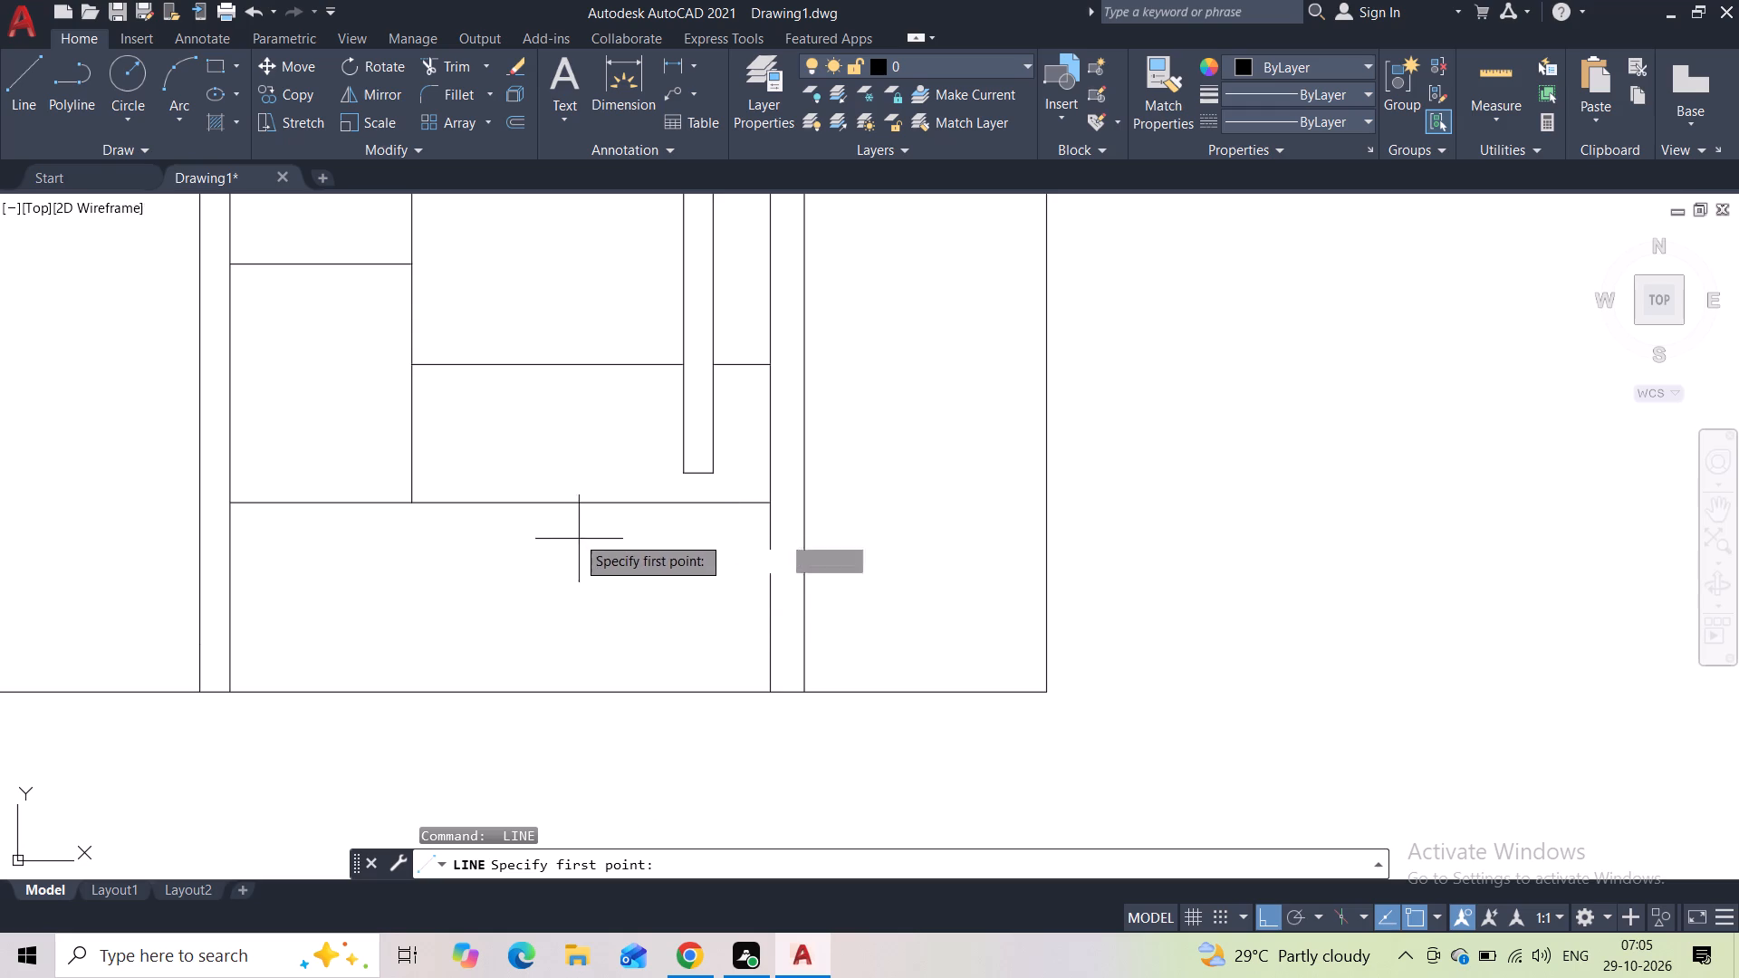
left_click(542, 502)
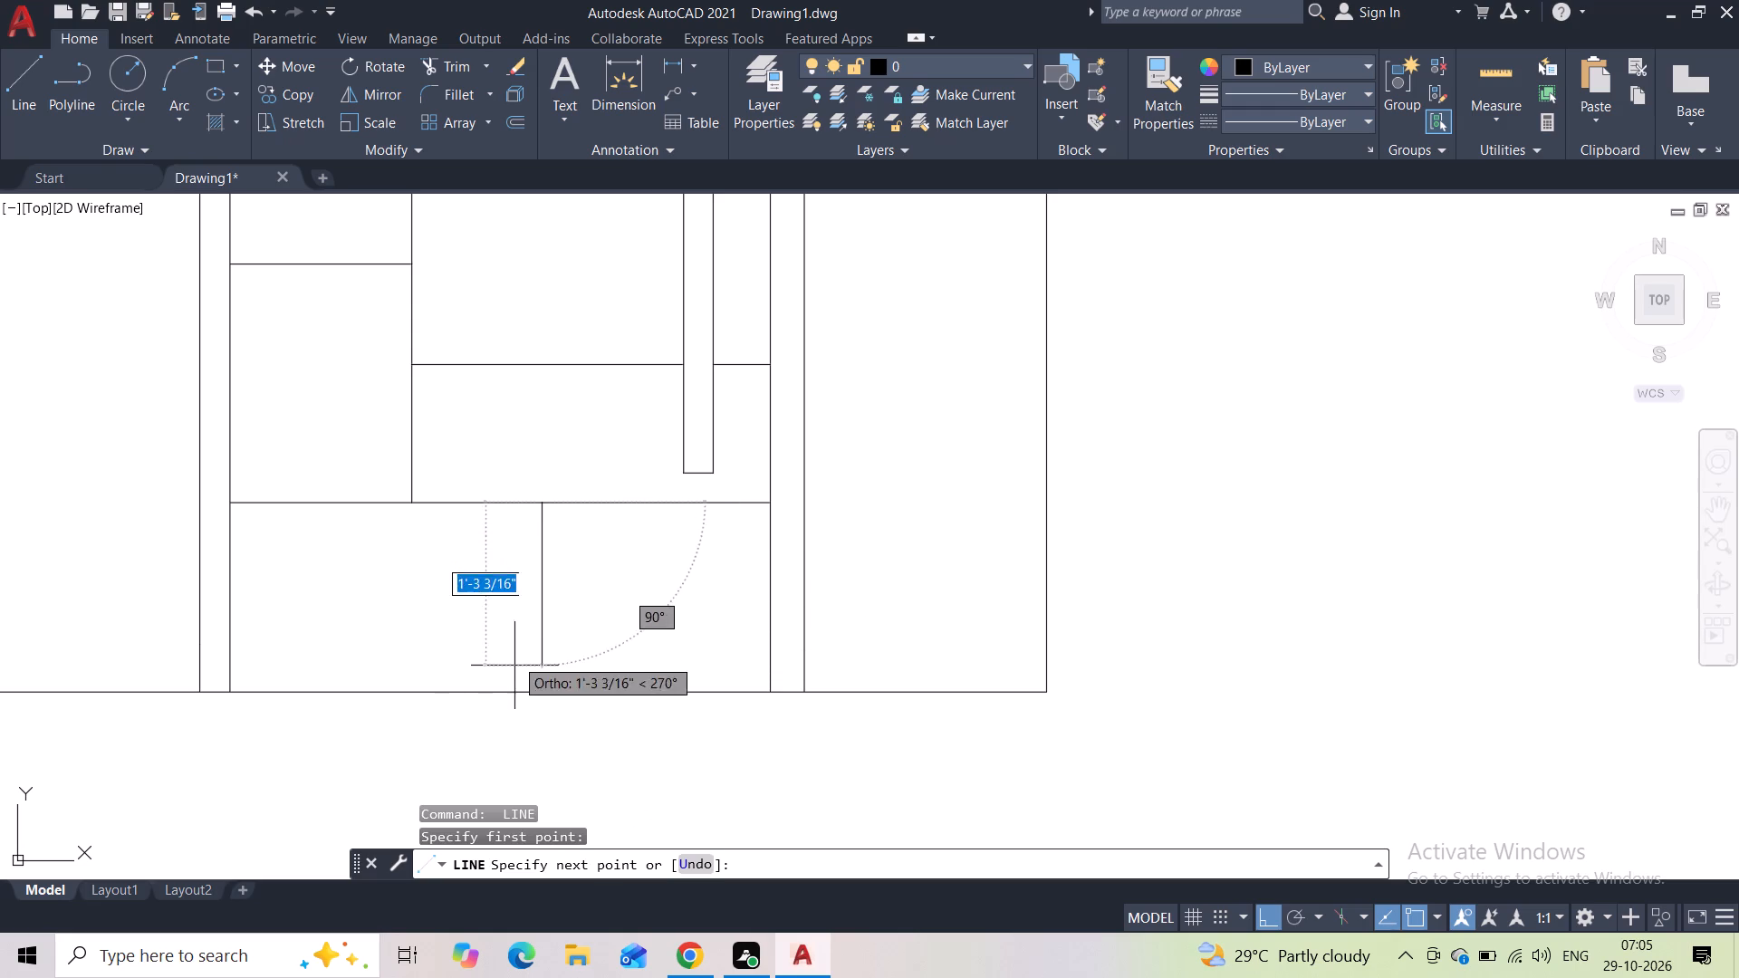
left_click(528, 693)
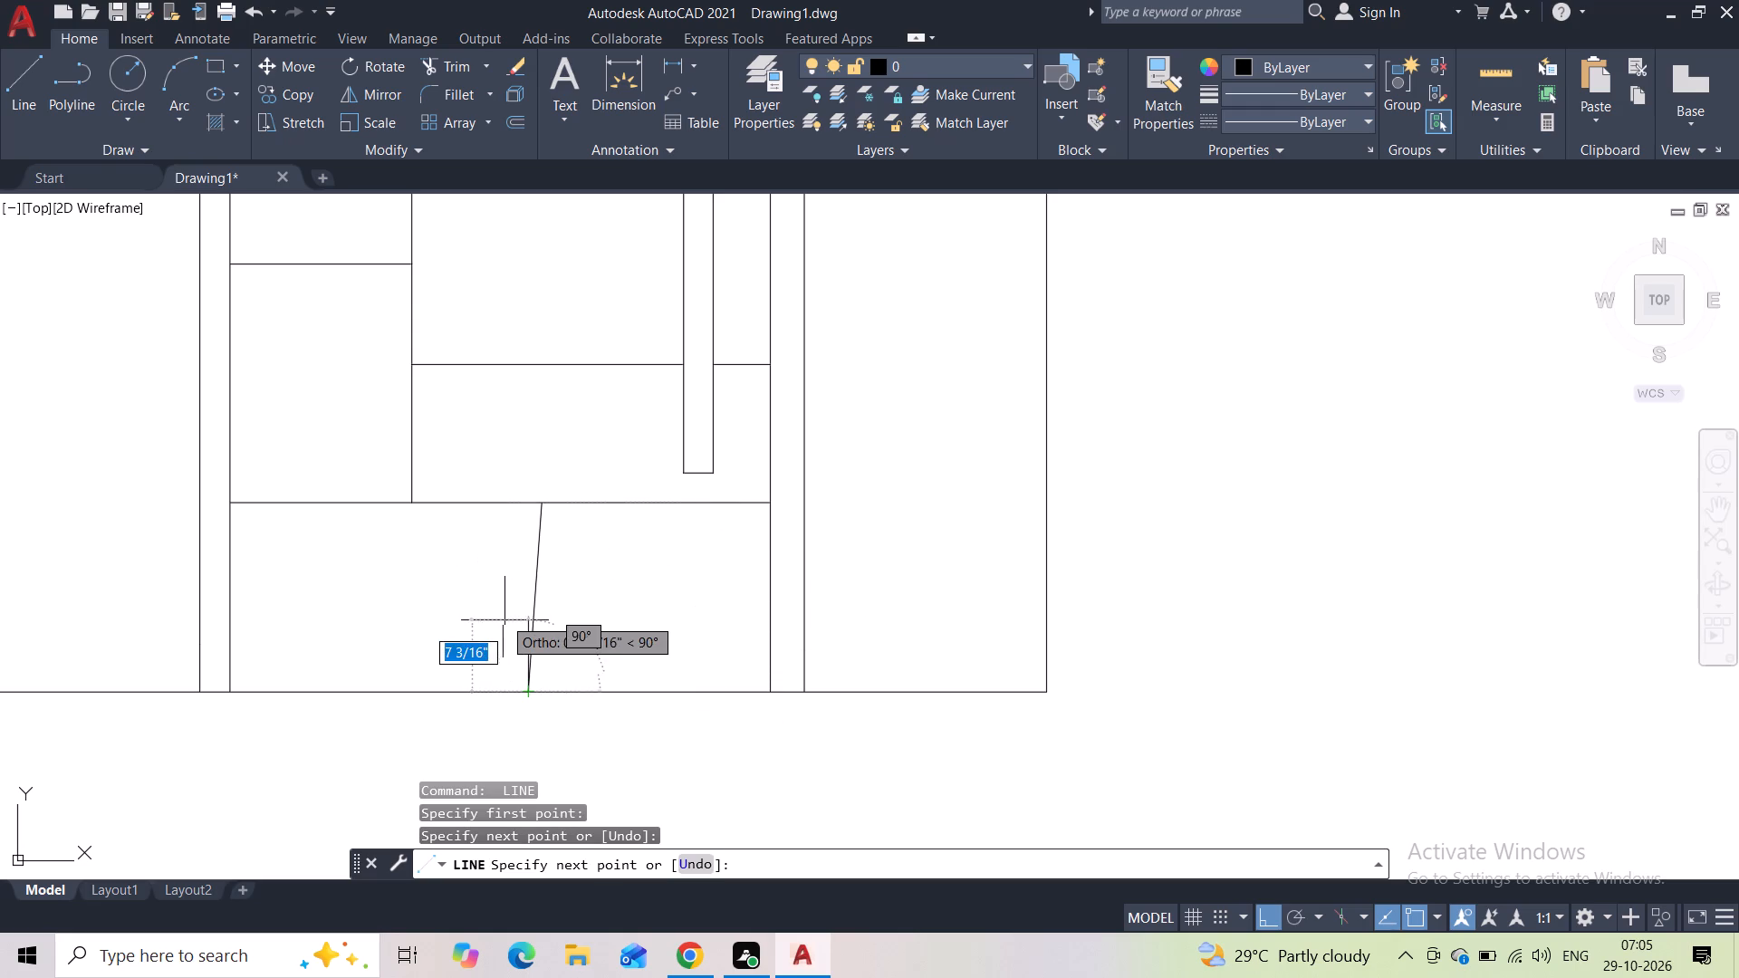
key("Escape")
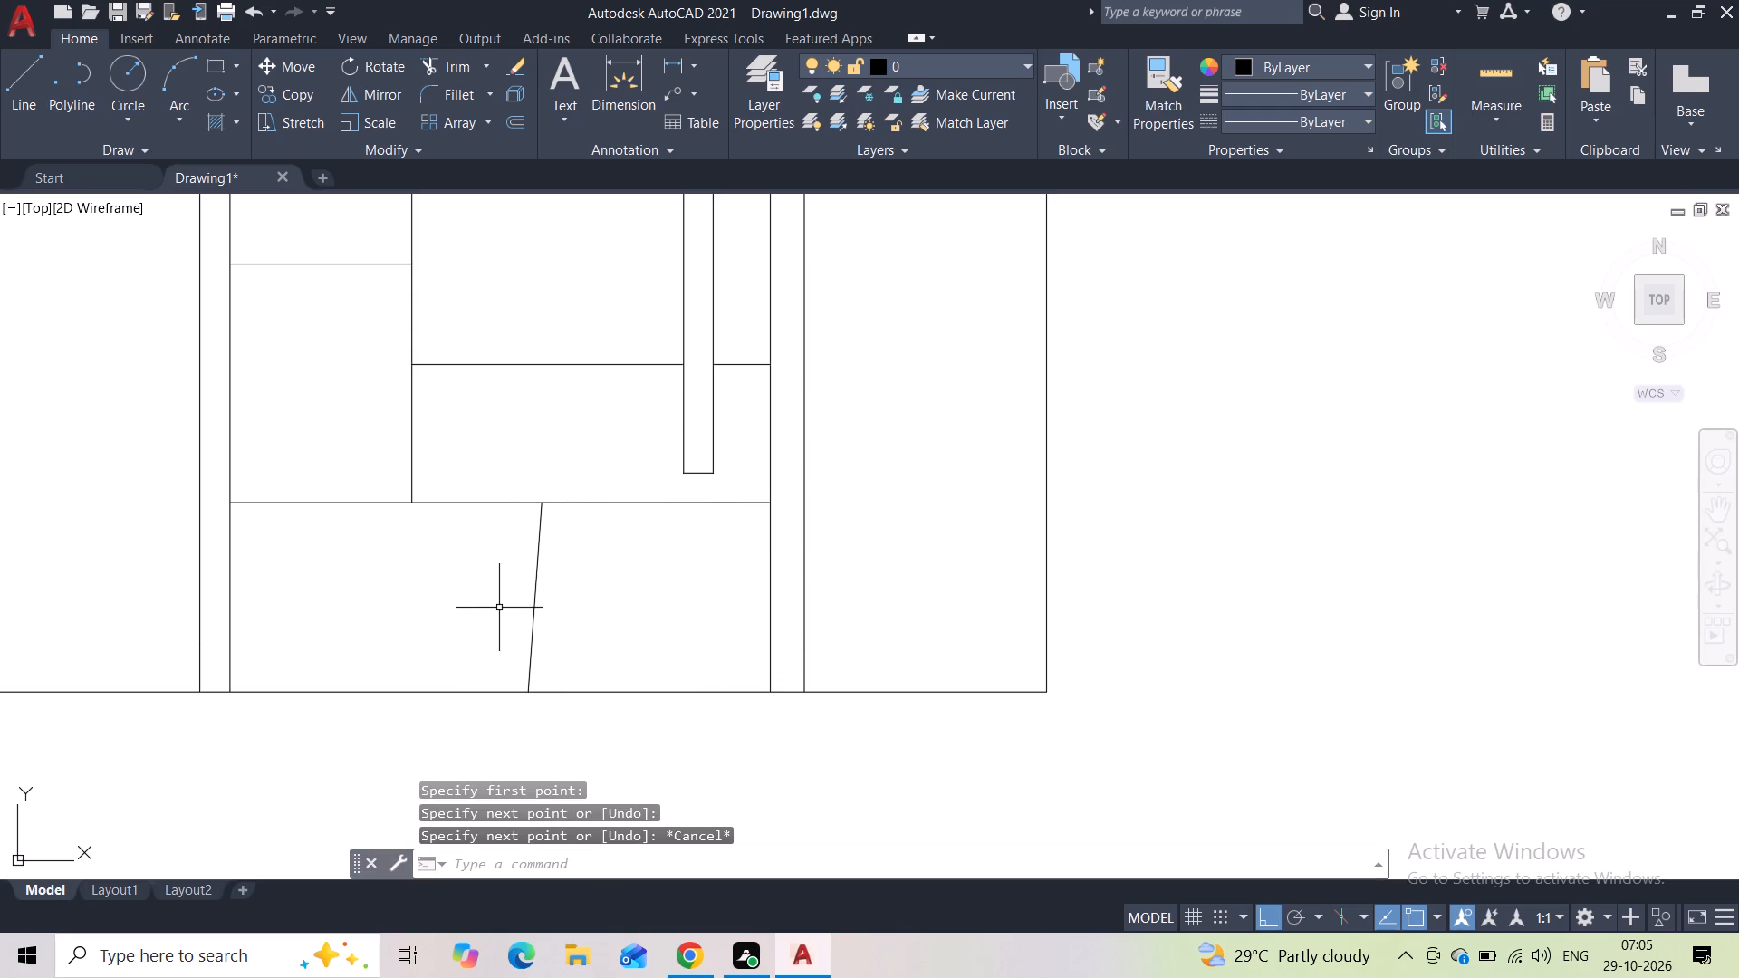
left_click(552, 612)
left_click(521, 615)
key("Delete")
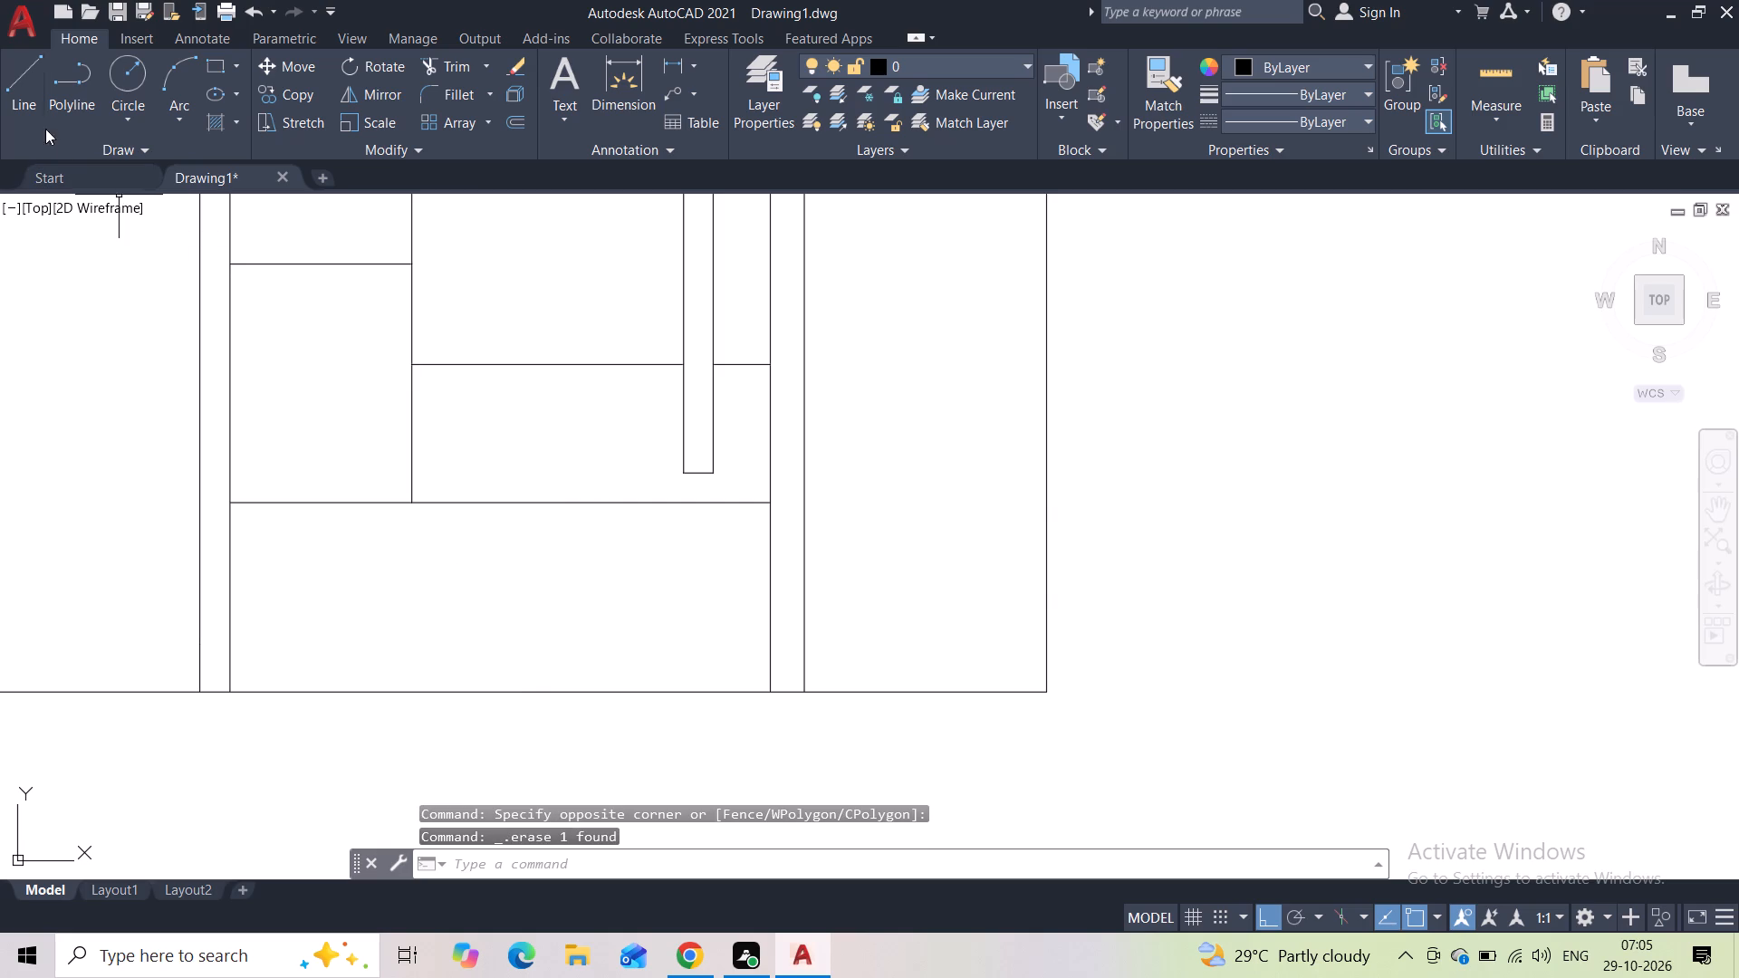
Draw a vertical divider about 1'-7" long near the middle of the door's bottom section, from the lowest door line to the base line.
left_click(31, 102)
left_click(507, 511)
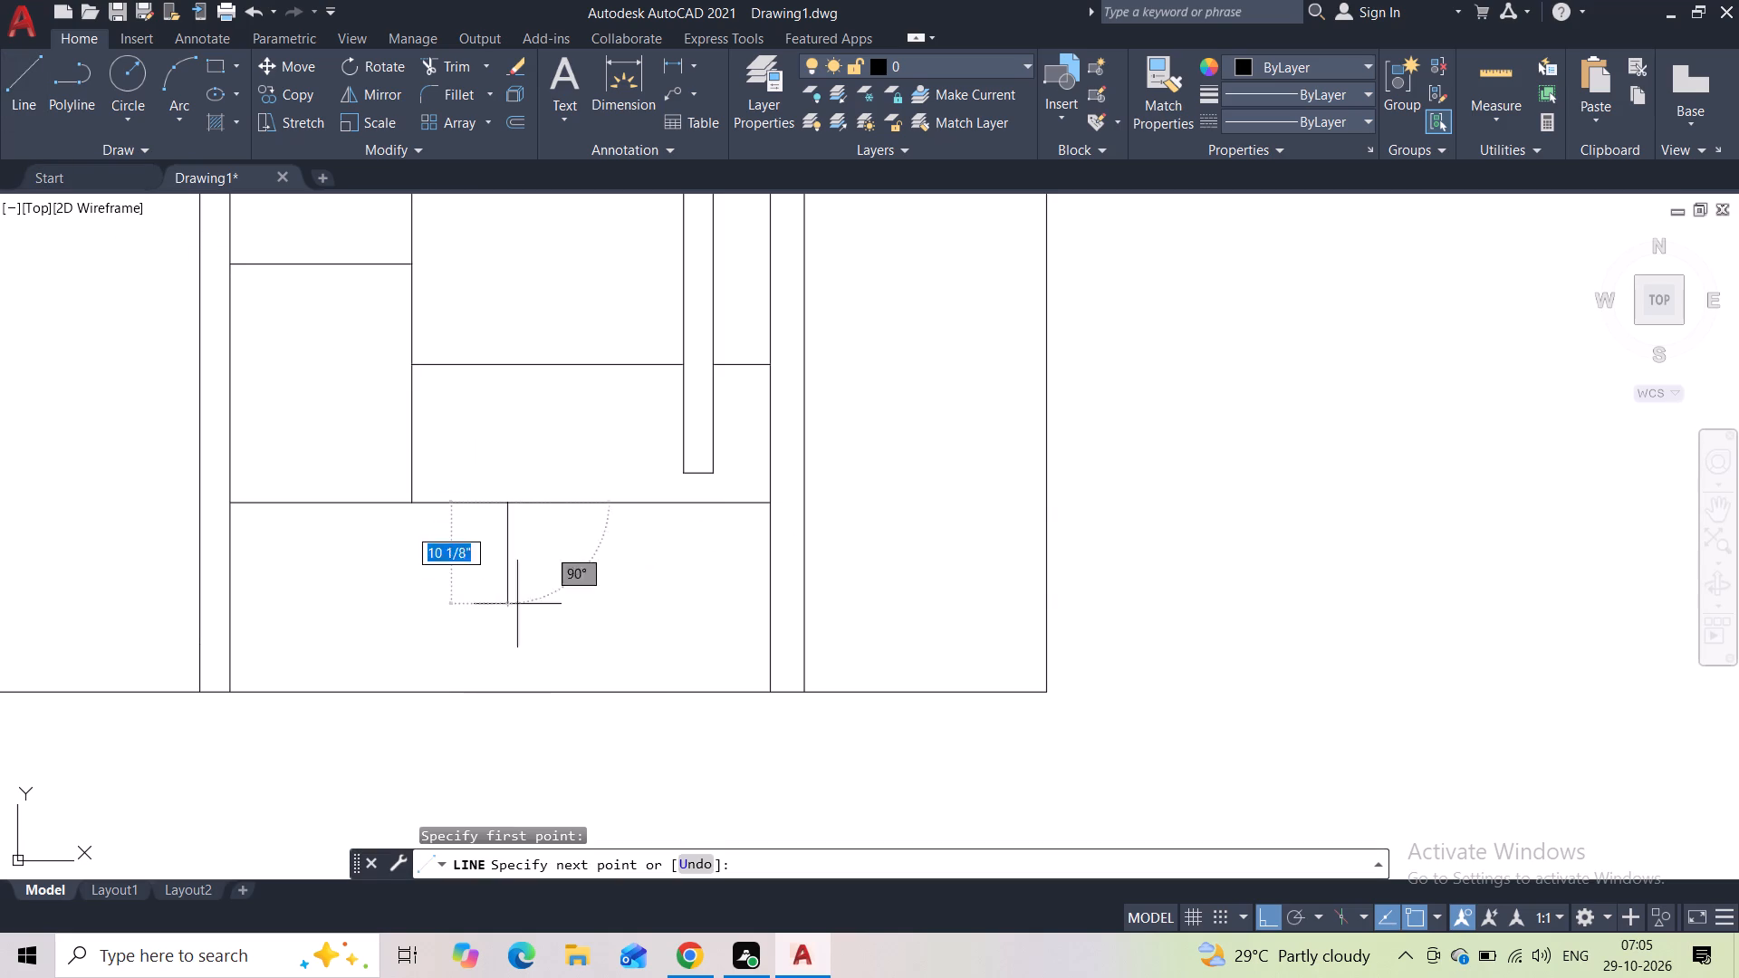
left_click(510, 695)
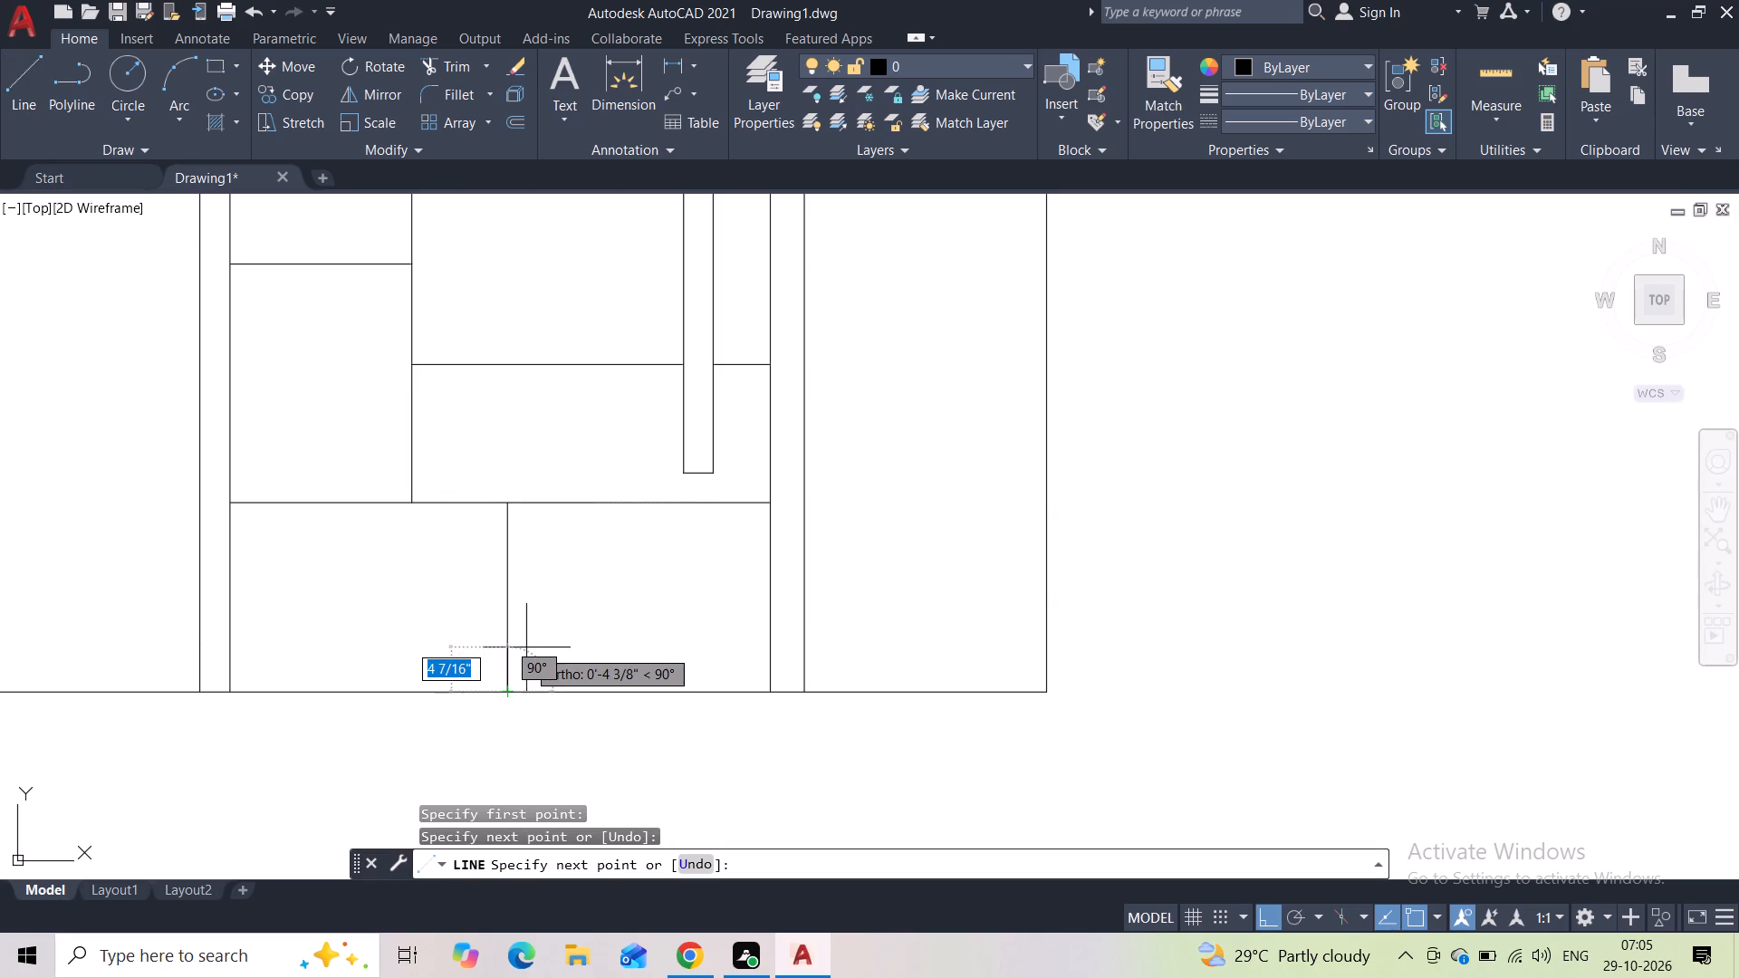
key("space")
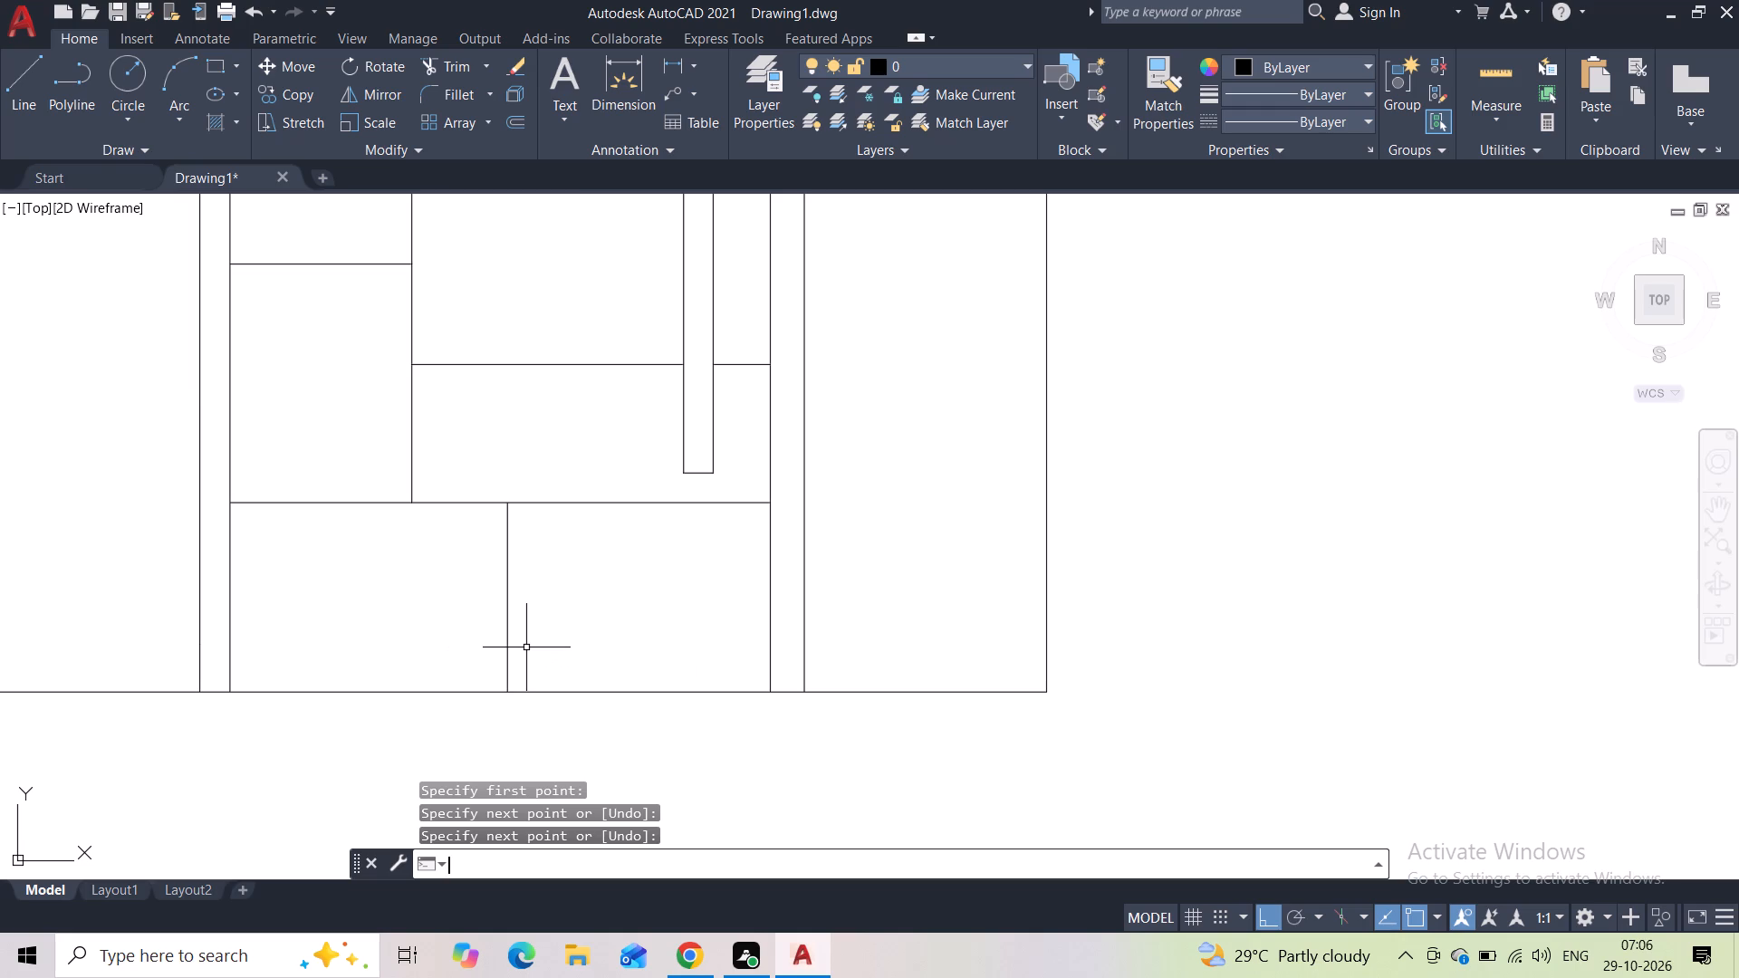
scroll(551, 630, "down", 4)
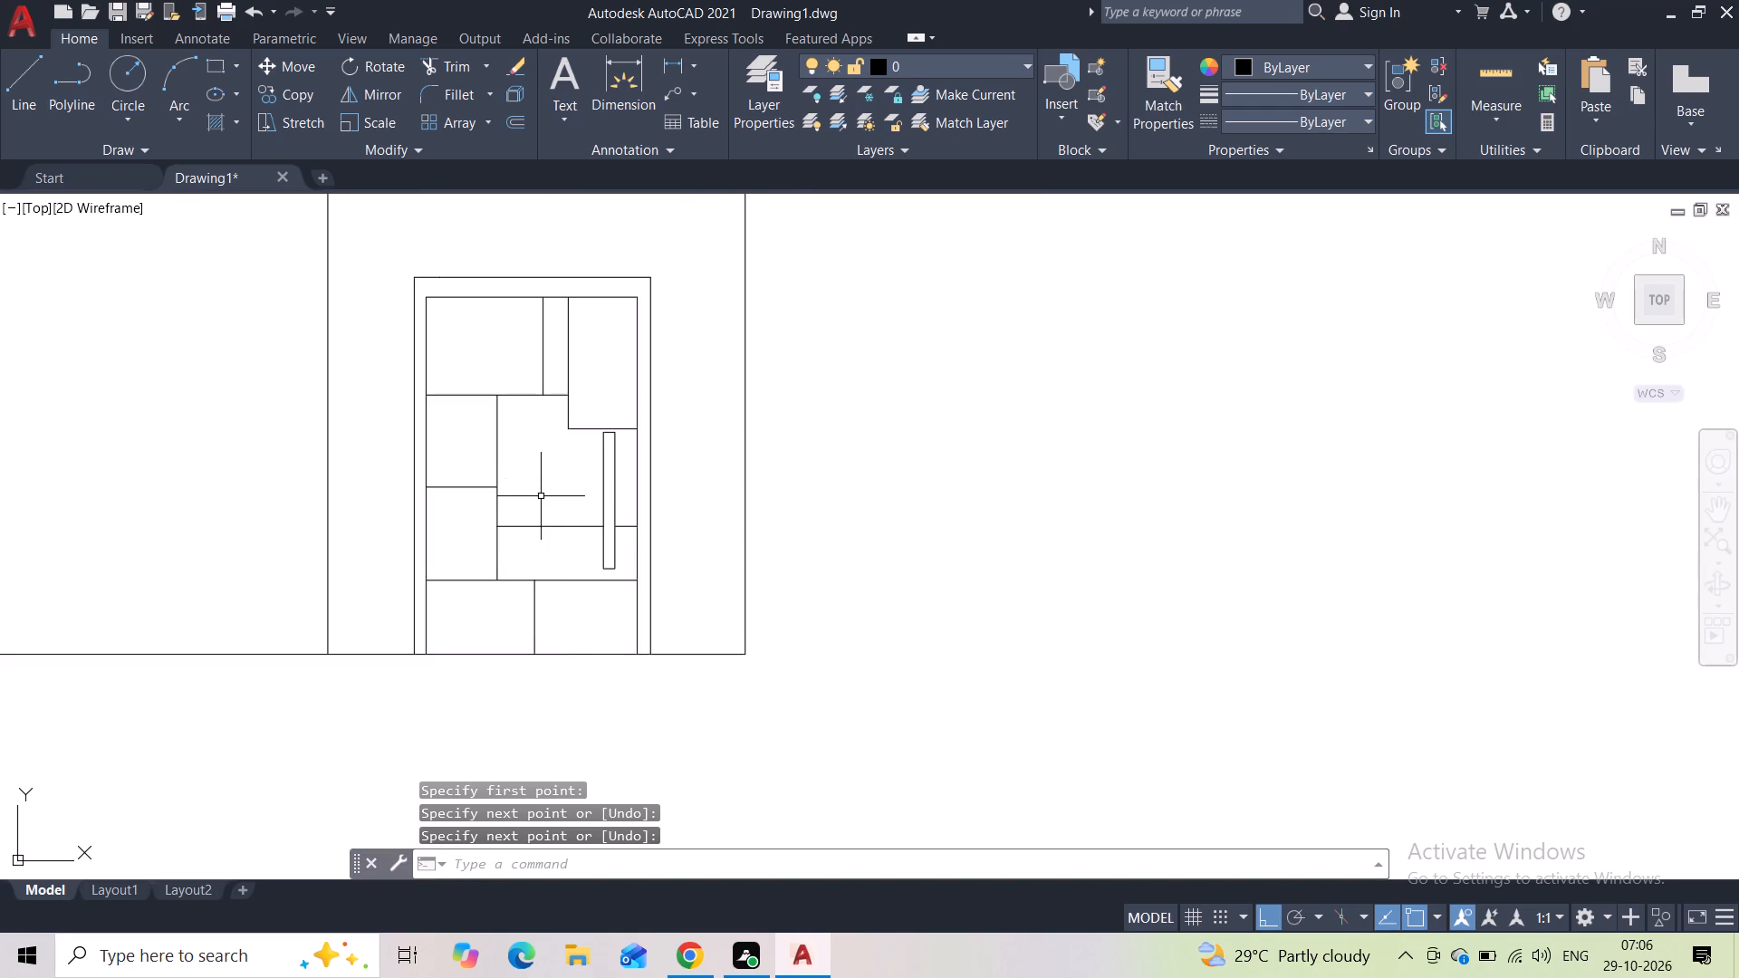
Draw a horizontal divider above the handle-crossing line, from the door's left inner vertical to the handle and from its far edge to the right inner vertical.
key("space")
key("space")
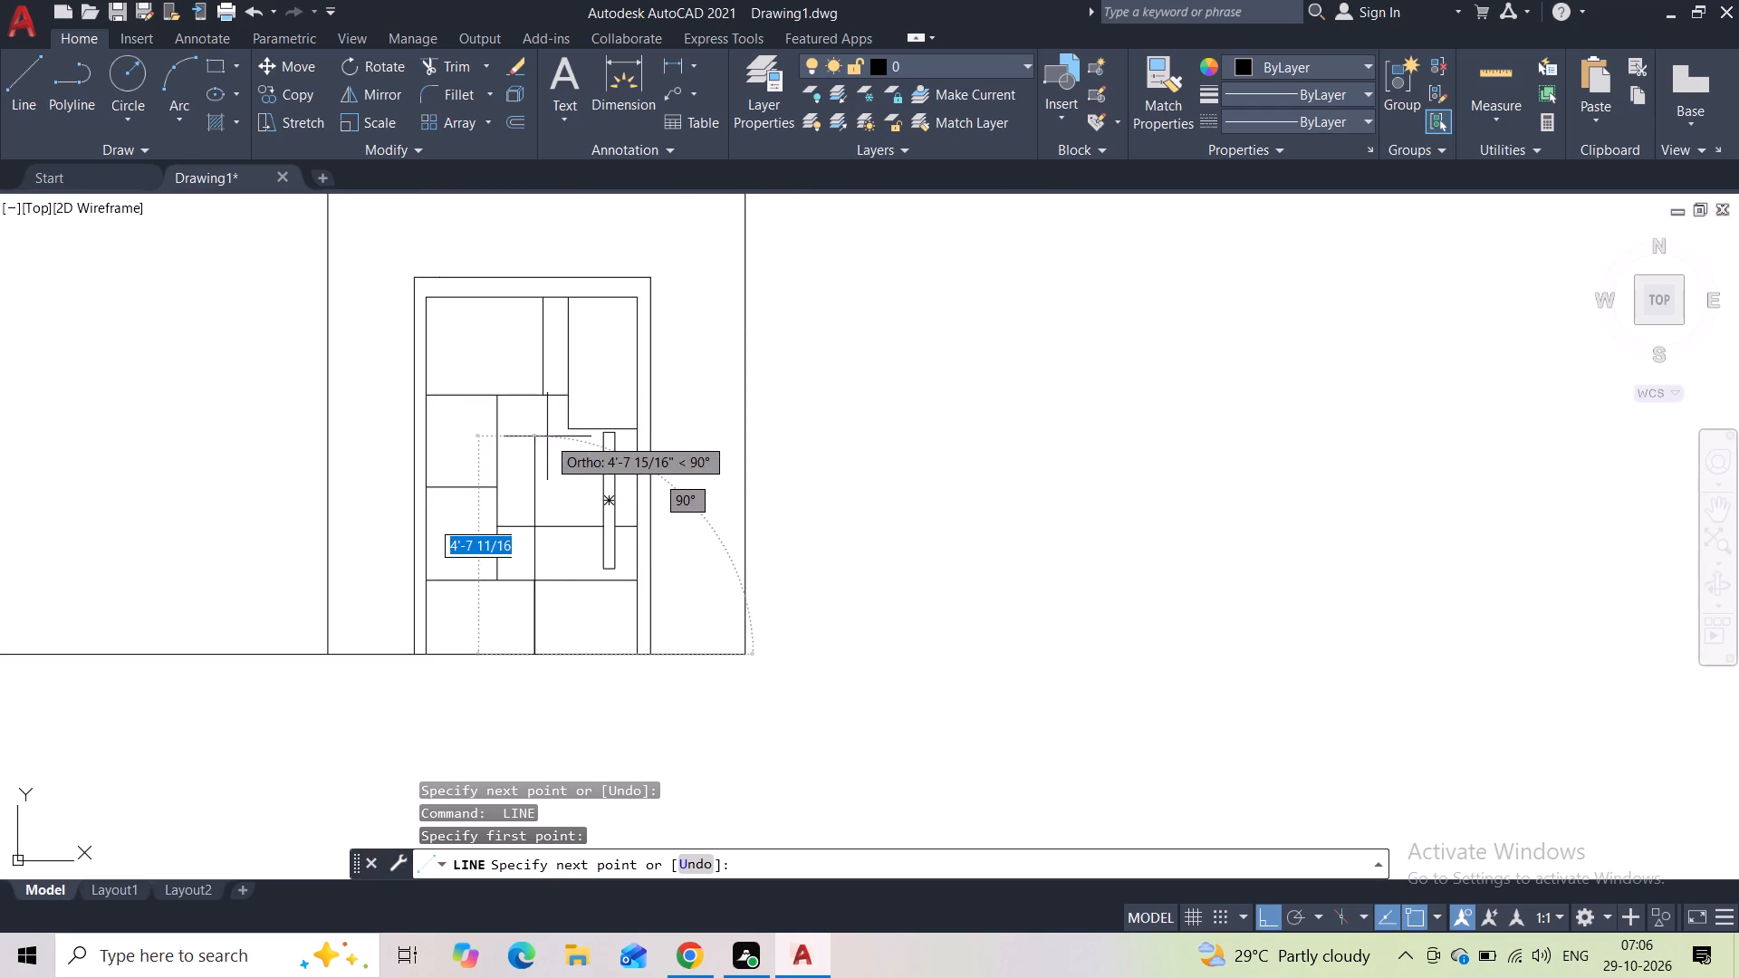
key("space")
key("space")
scroll(553, 447, "up", 1)
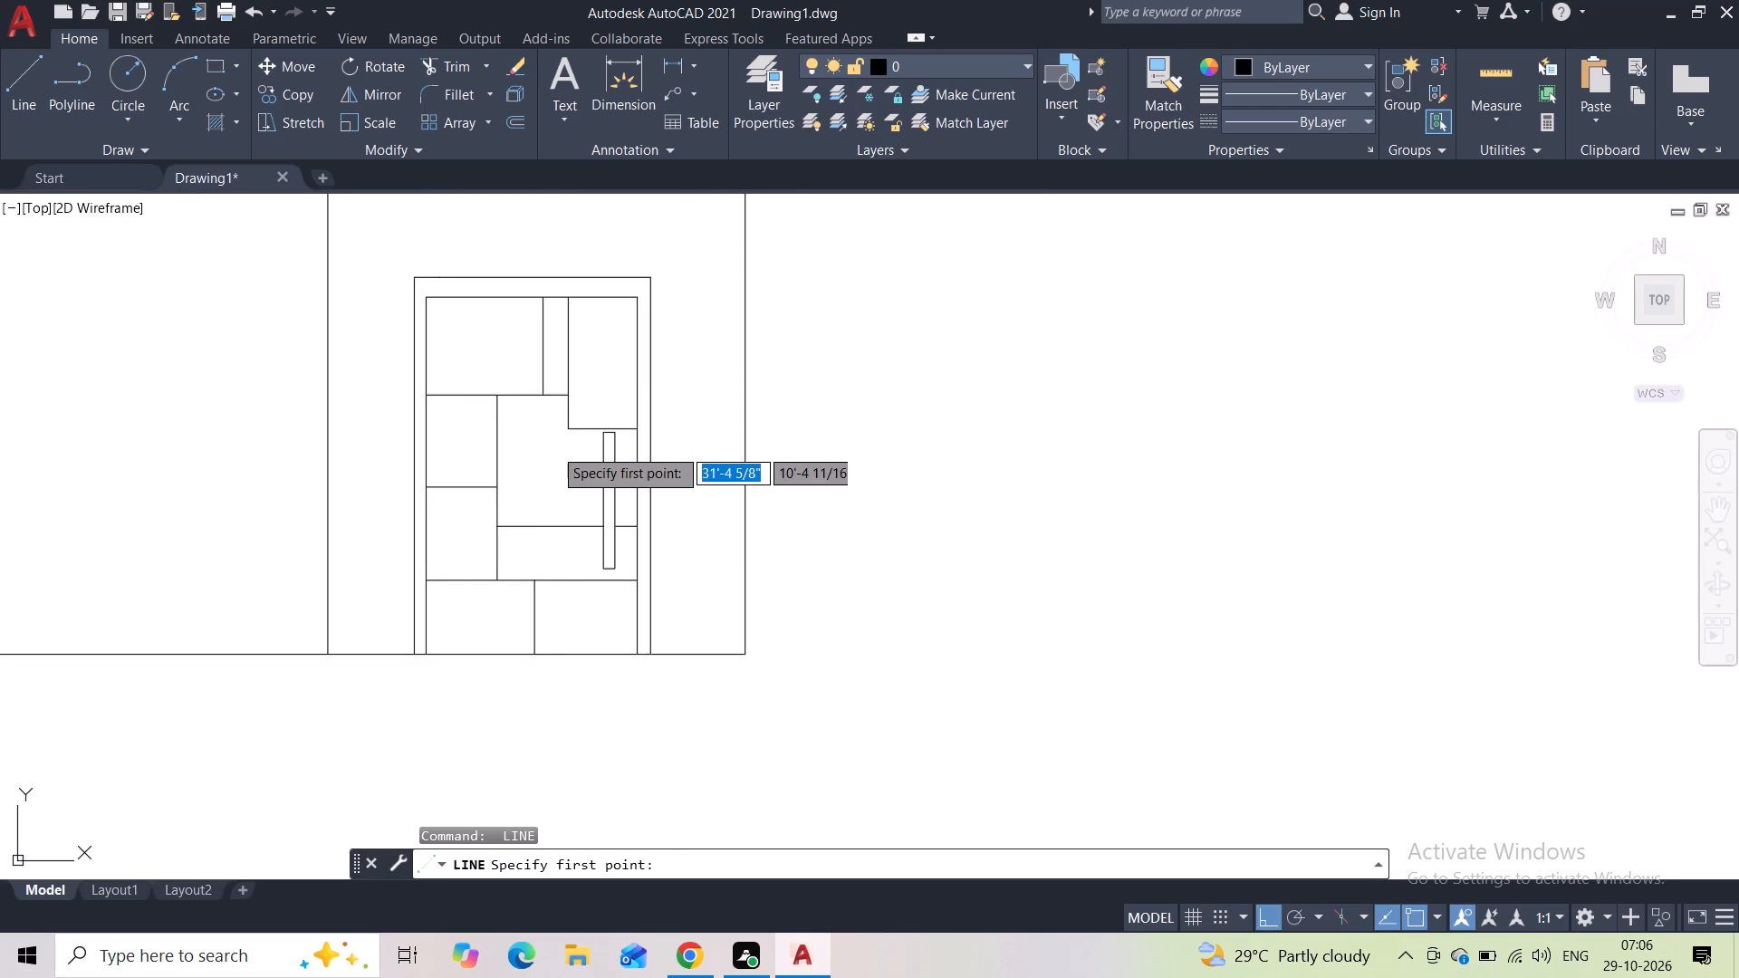
scroll(553, 447, "up", 2)
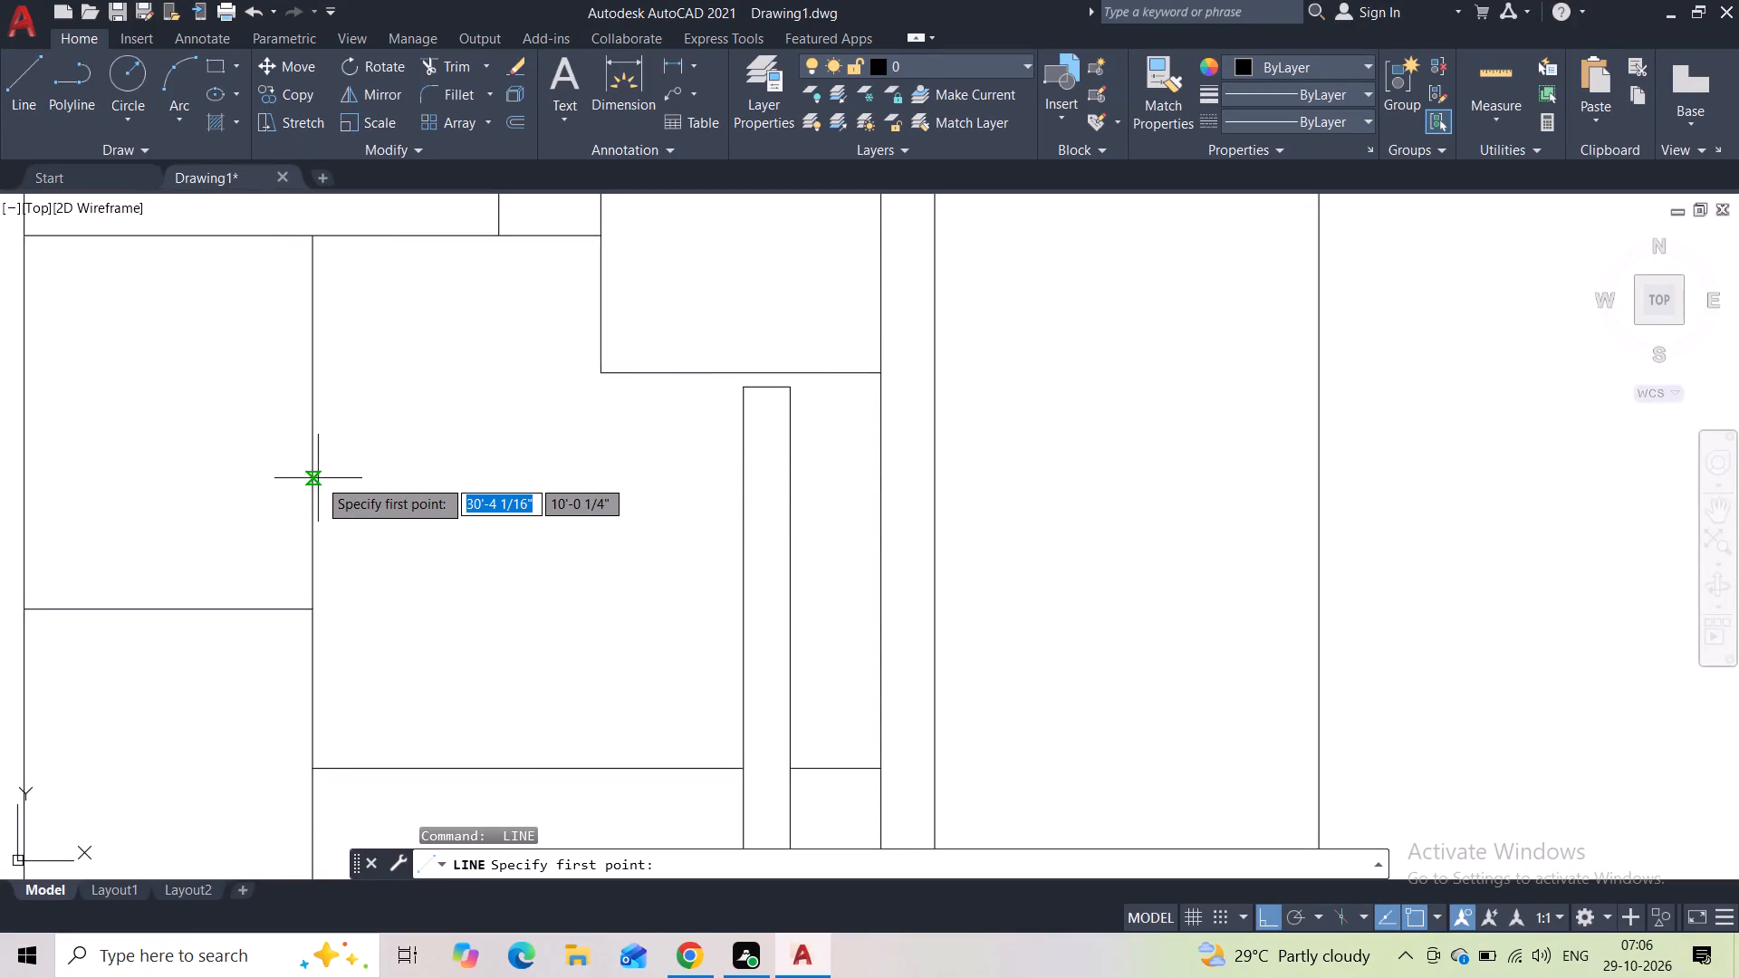
left_click(313, 478)
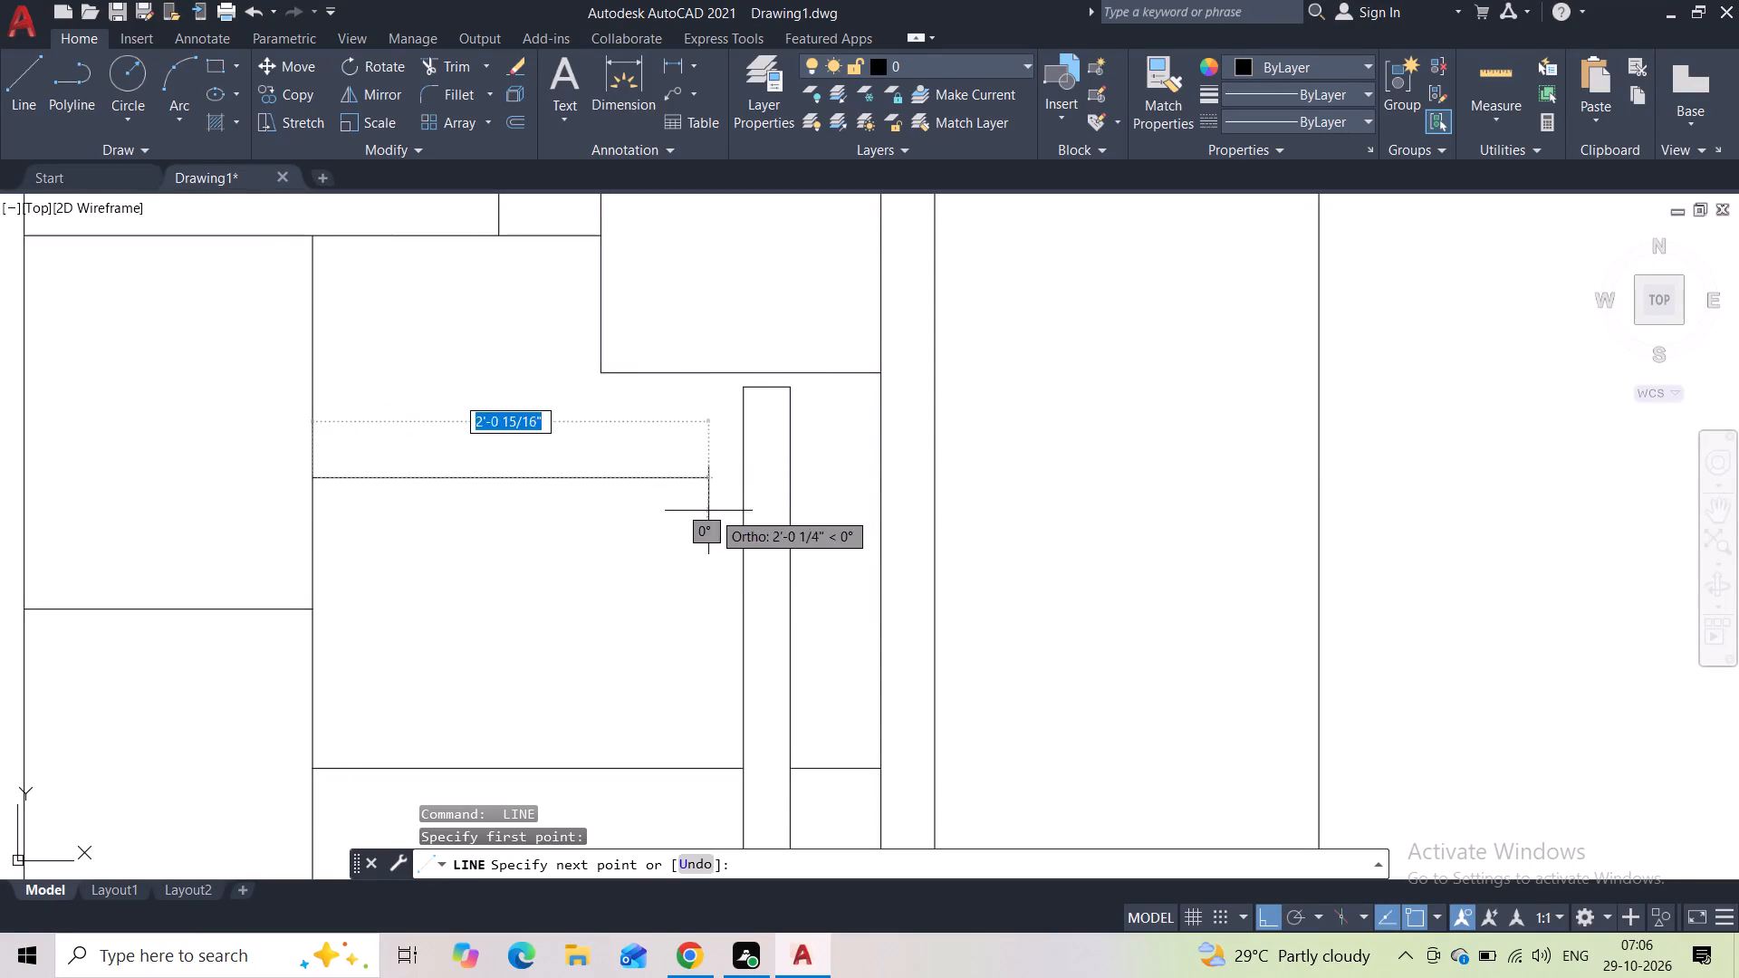
left_click(742, 483)
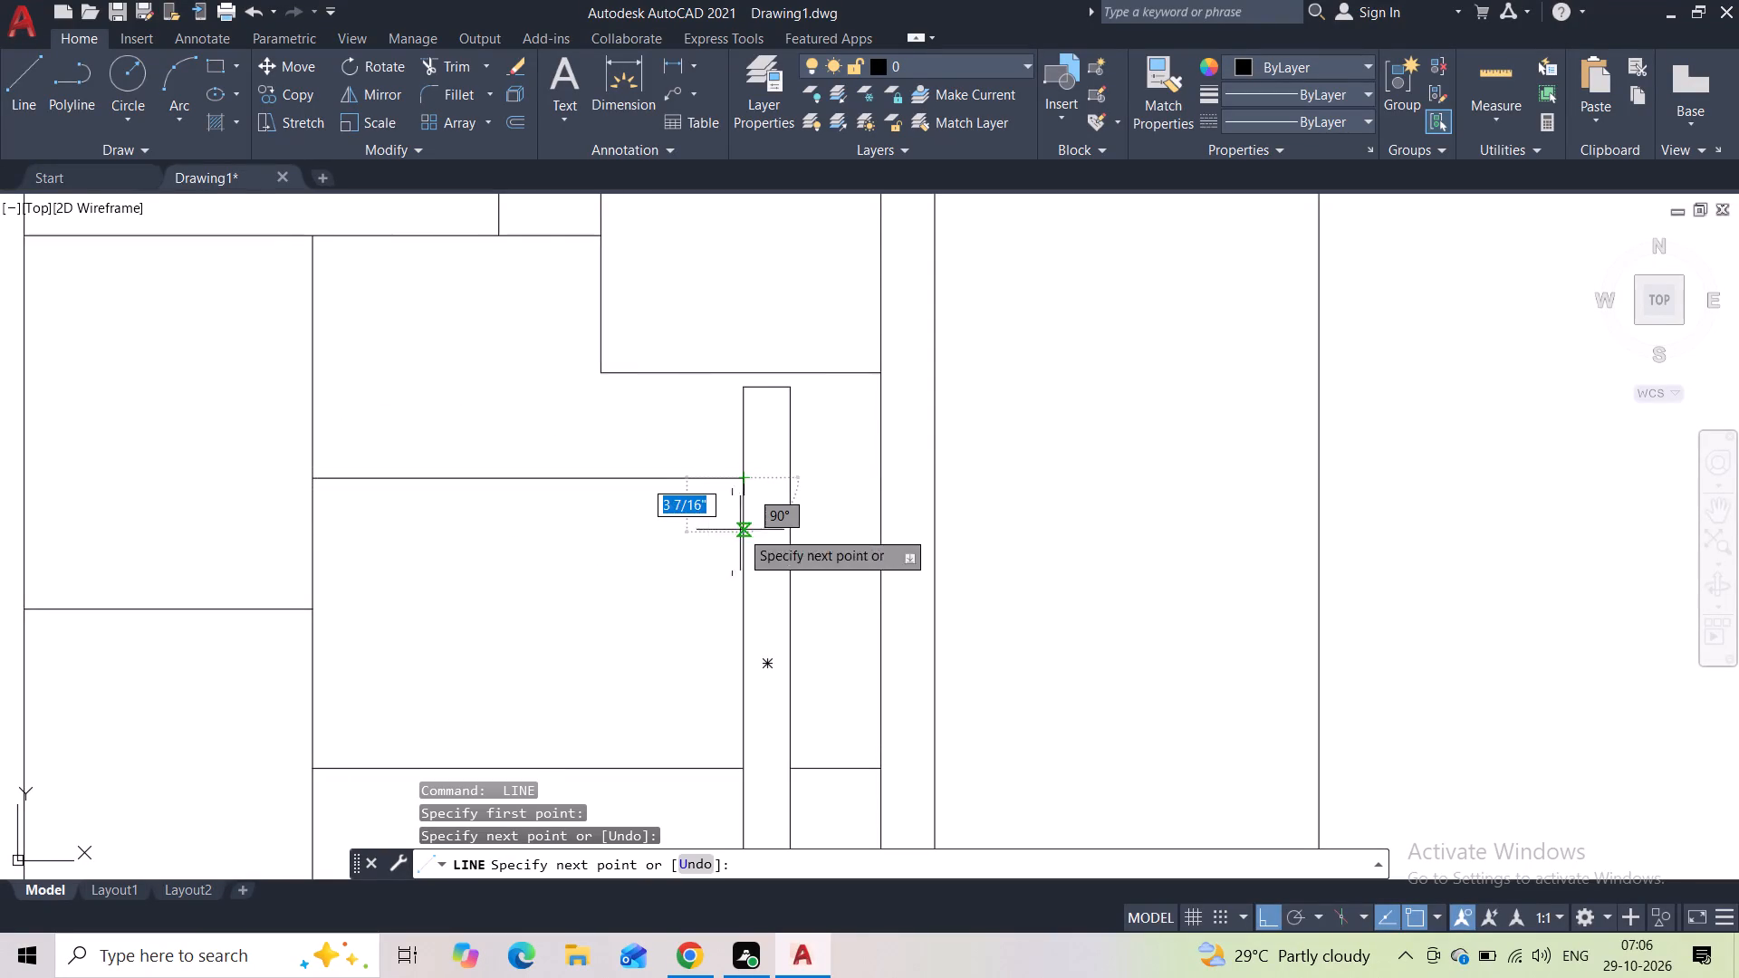
key("space")
key("space")
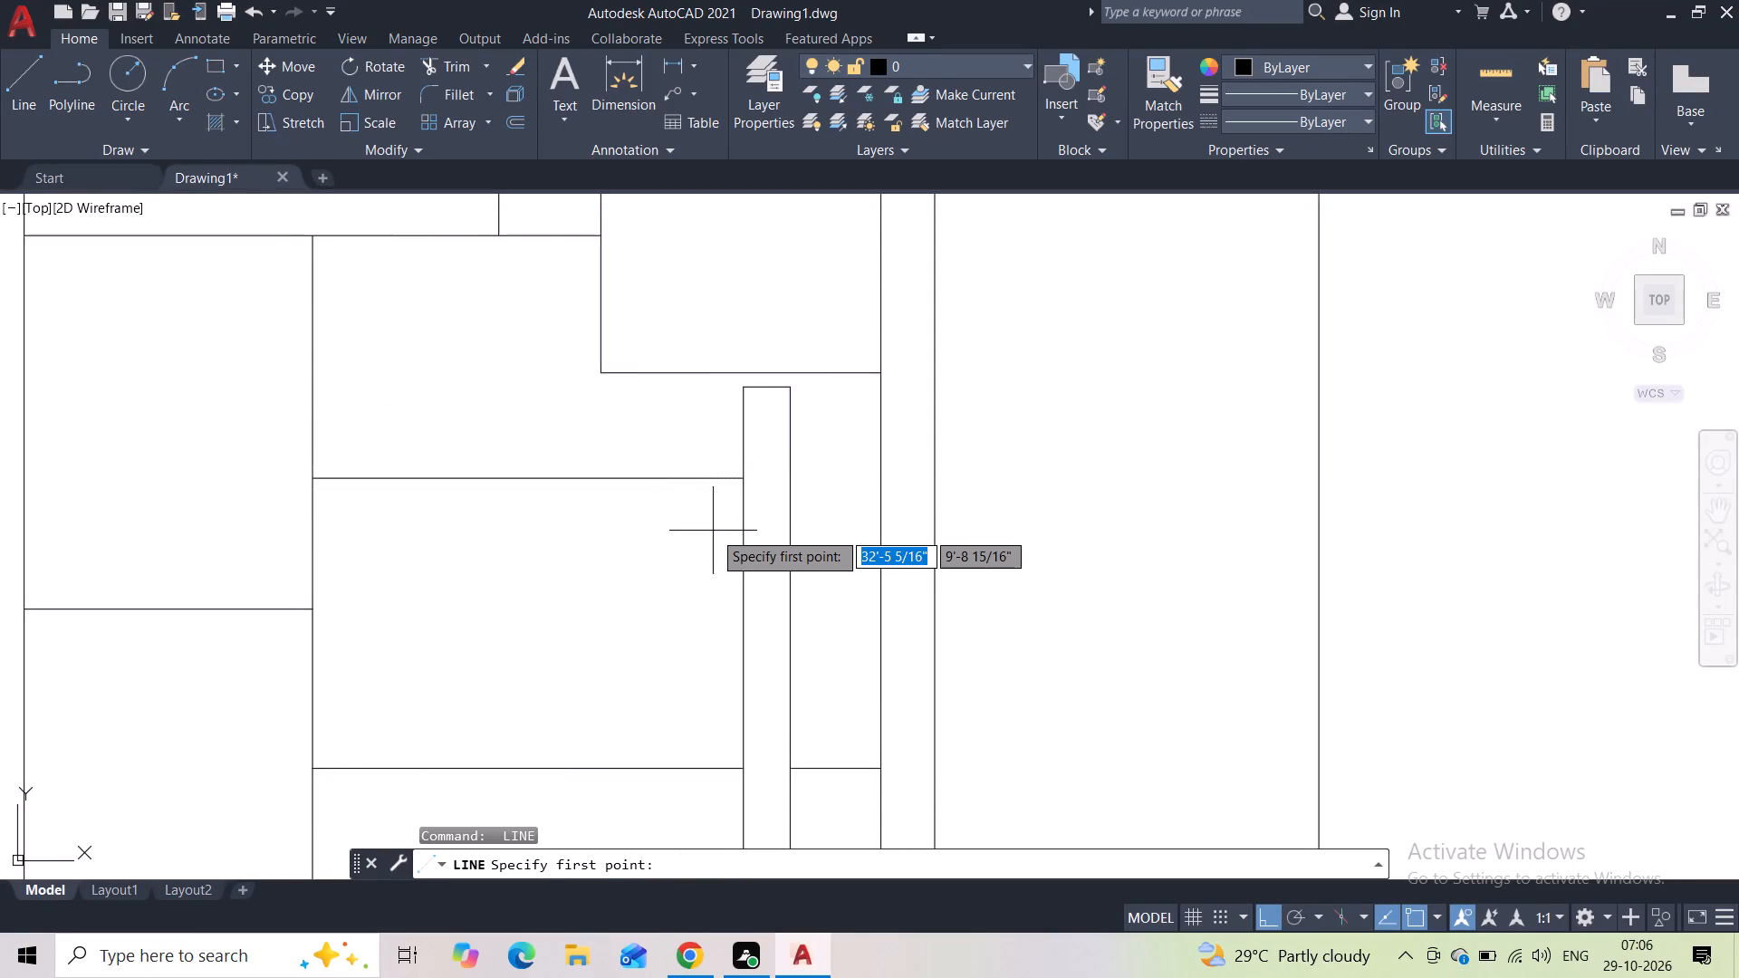
left_click(784, 475)
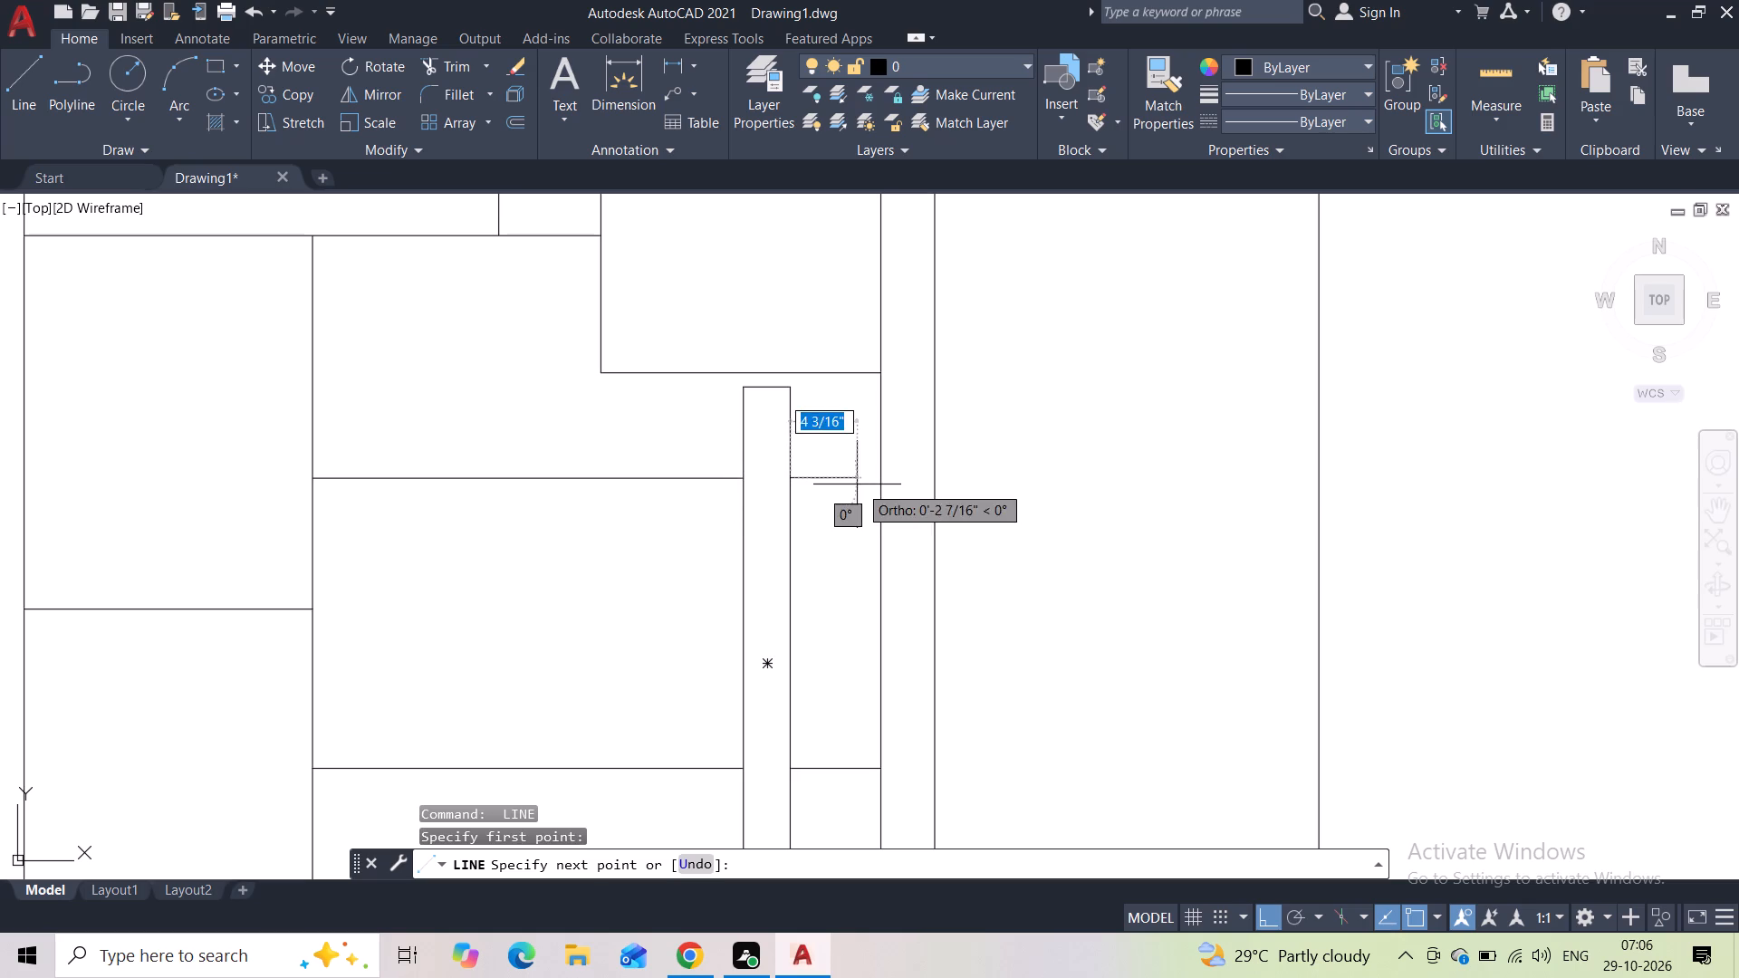
left_click(883, 483)
key("space")
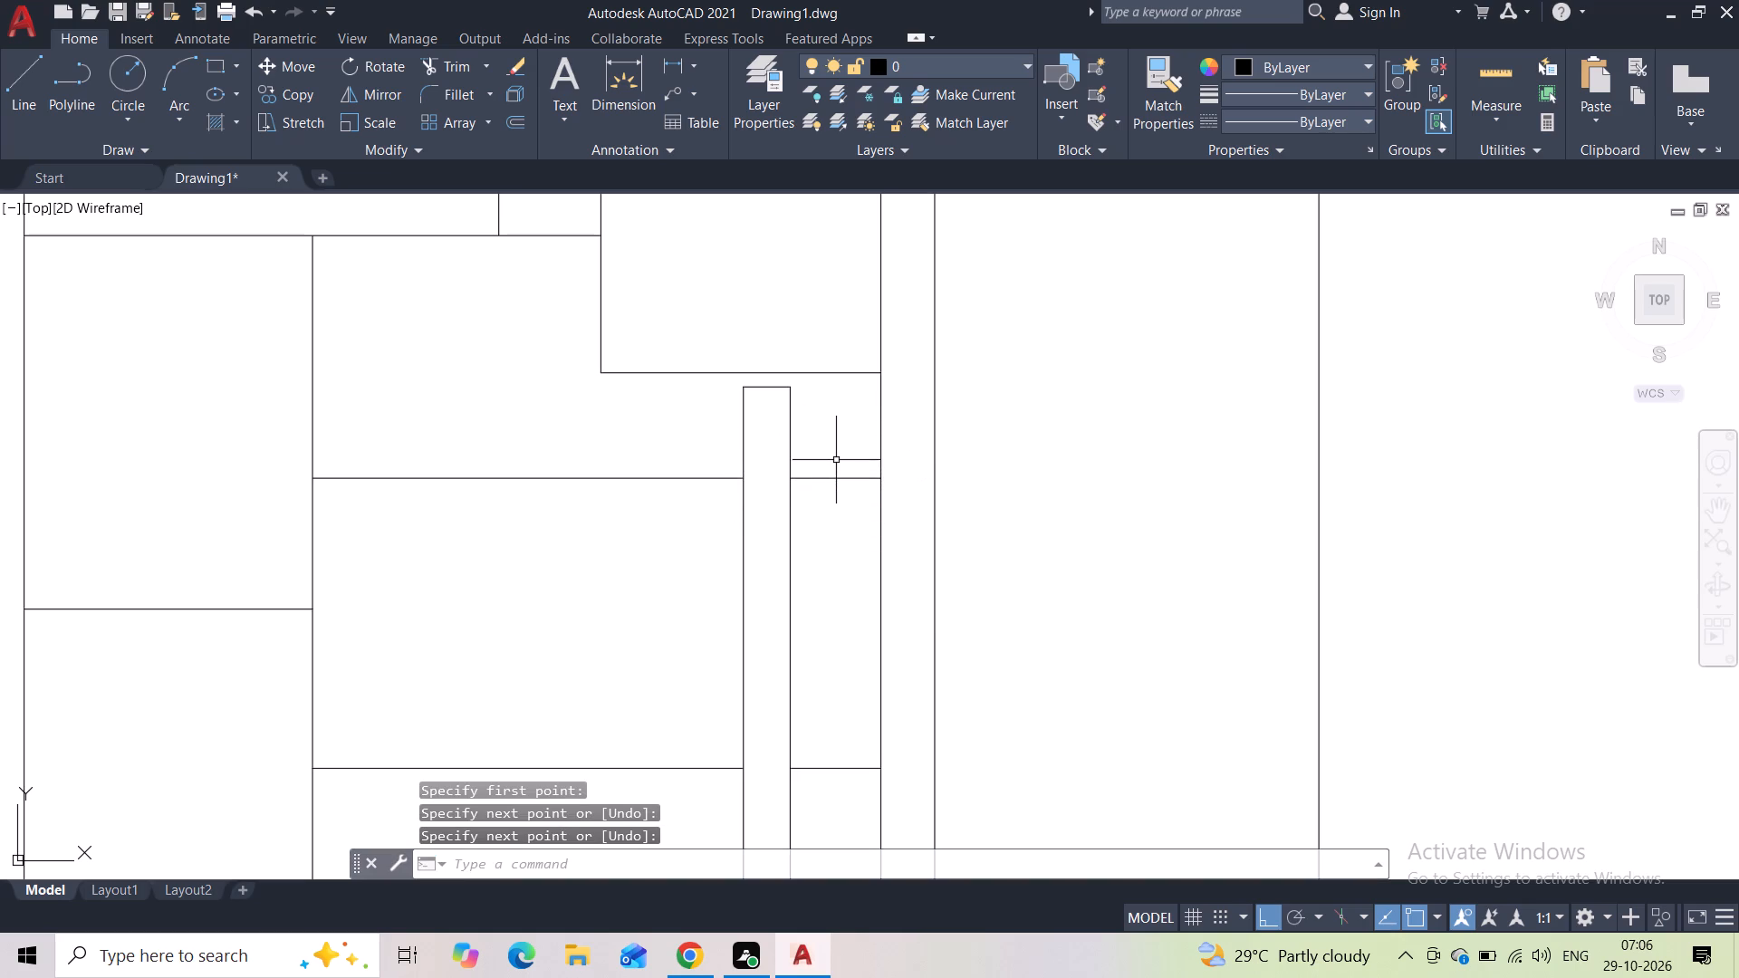
Draw a 10" high step below the base line under the door outline, about 8'-11" wide, closing up to the outline's right corner.
scroll(841, 464, "down", 5)
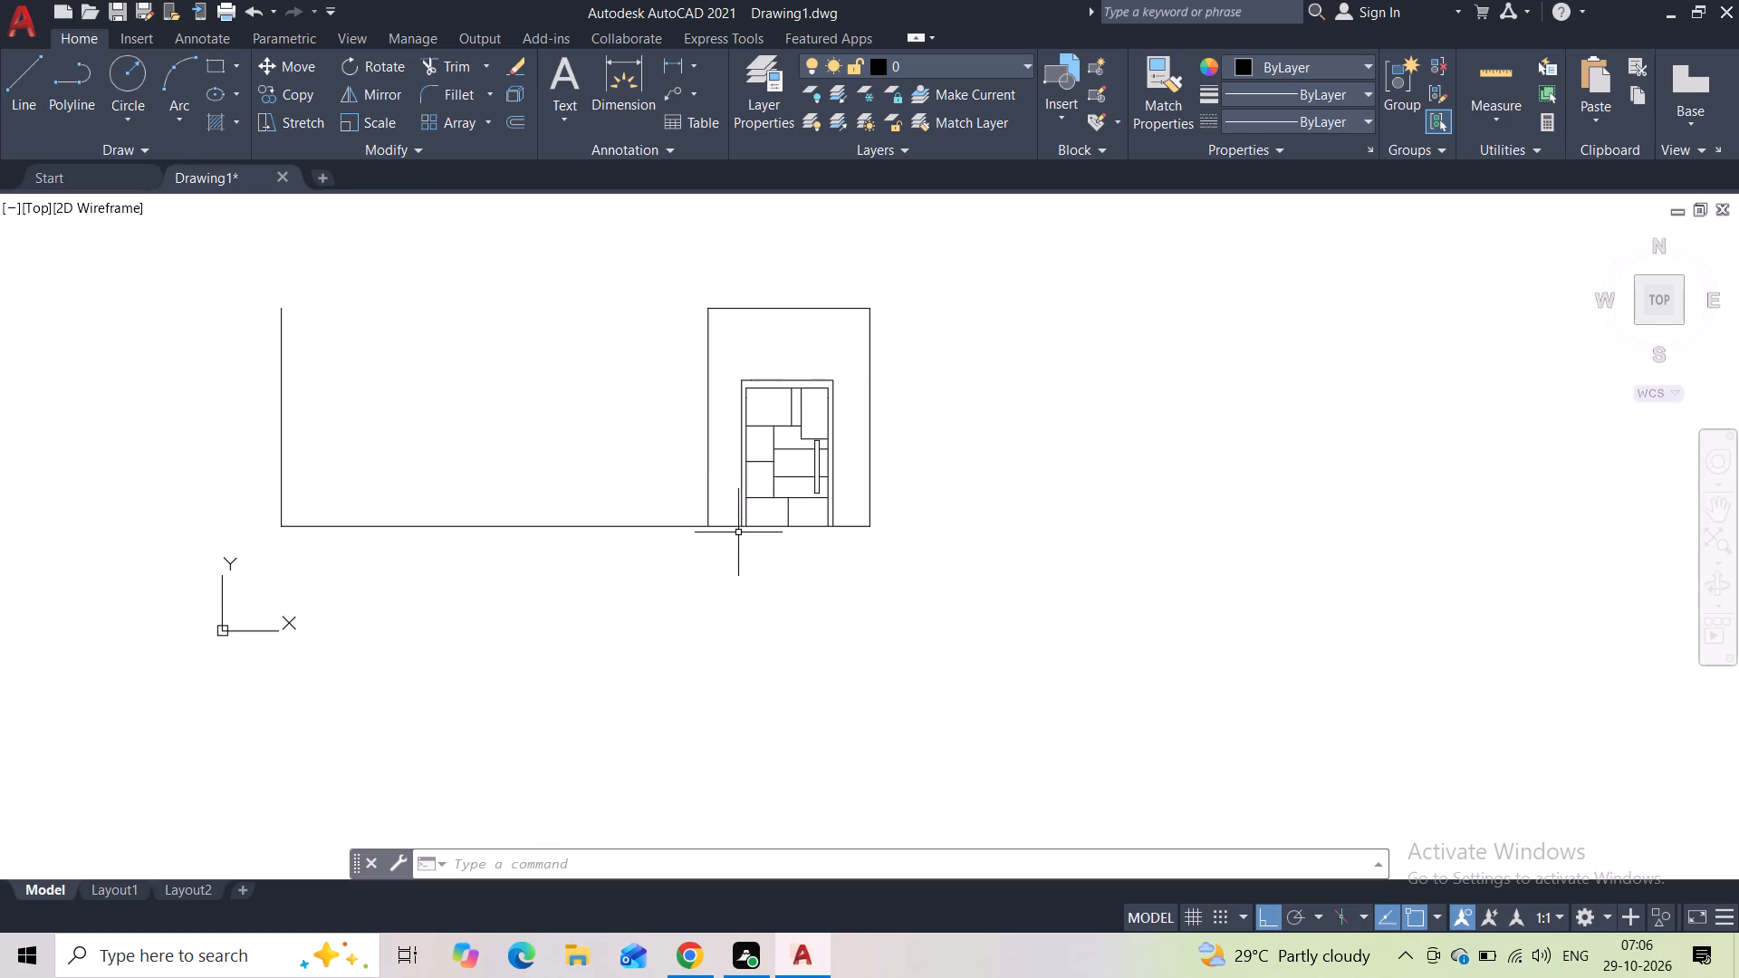
scroll(740, 535, "down", 1)
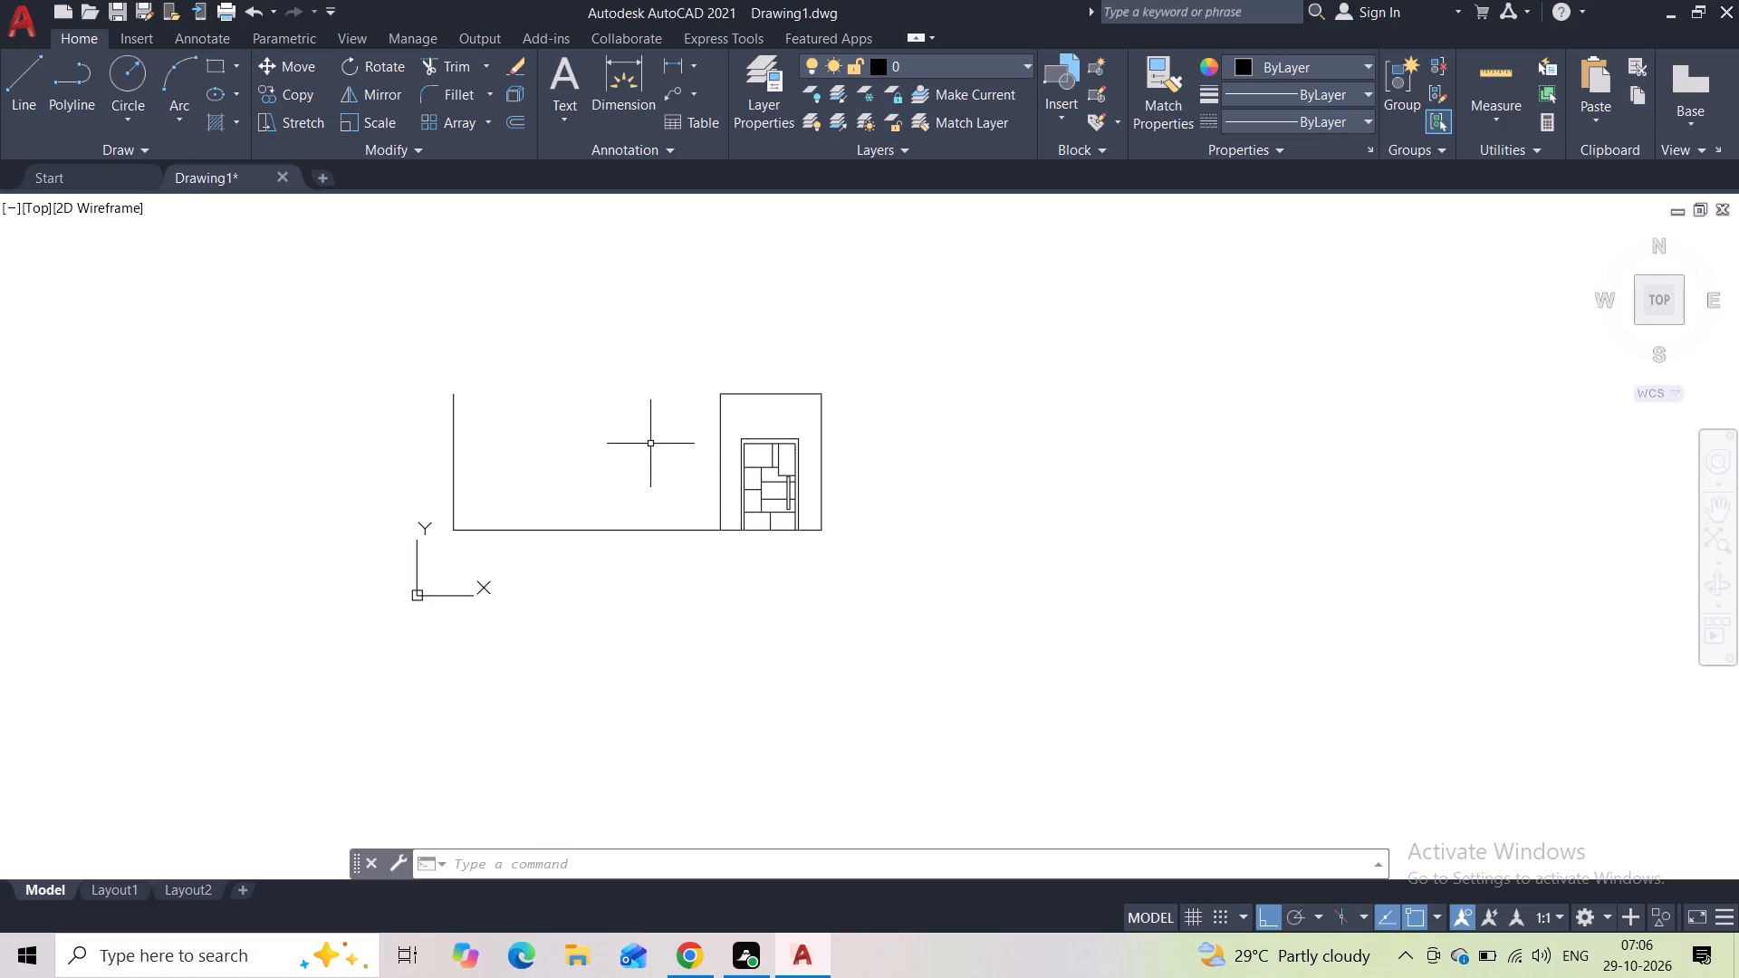
scroll(650, 444, "up", 1)
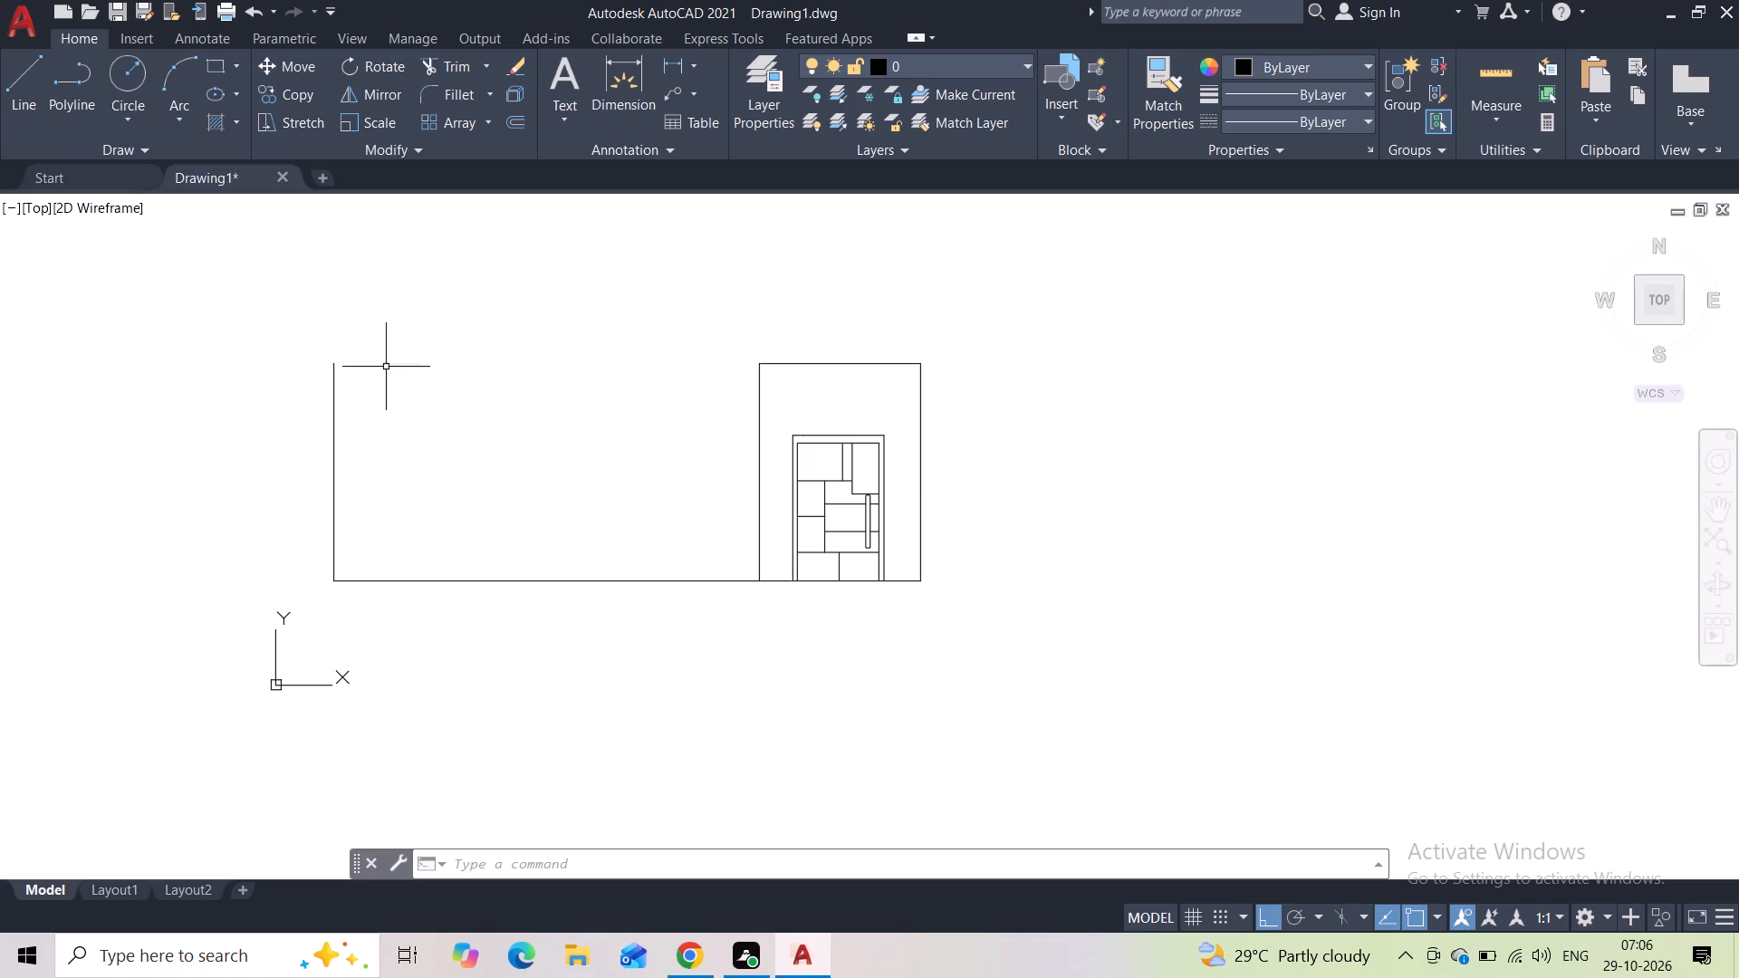
left_click(13, 82)
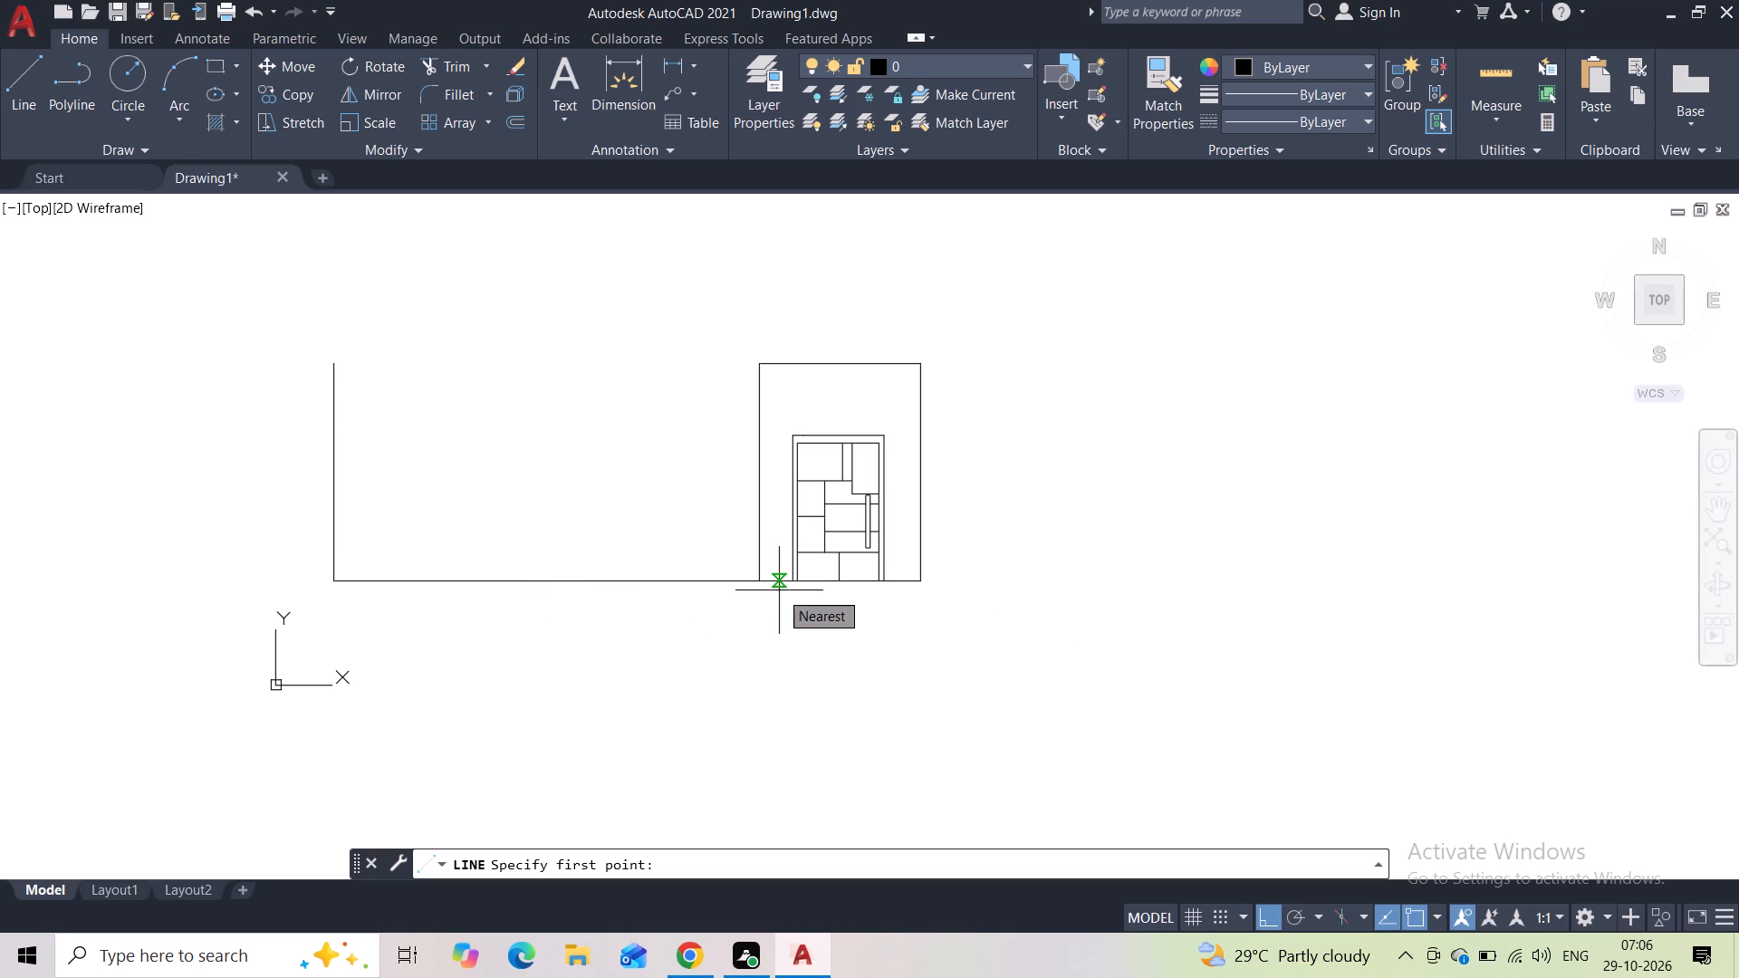
scroll(779, 590, "up", 2)
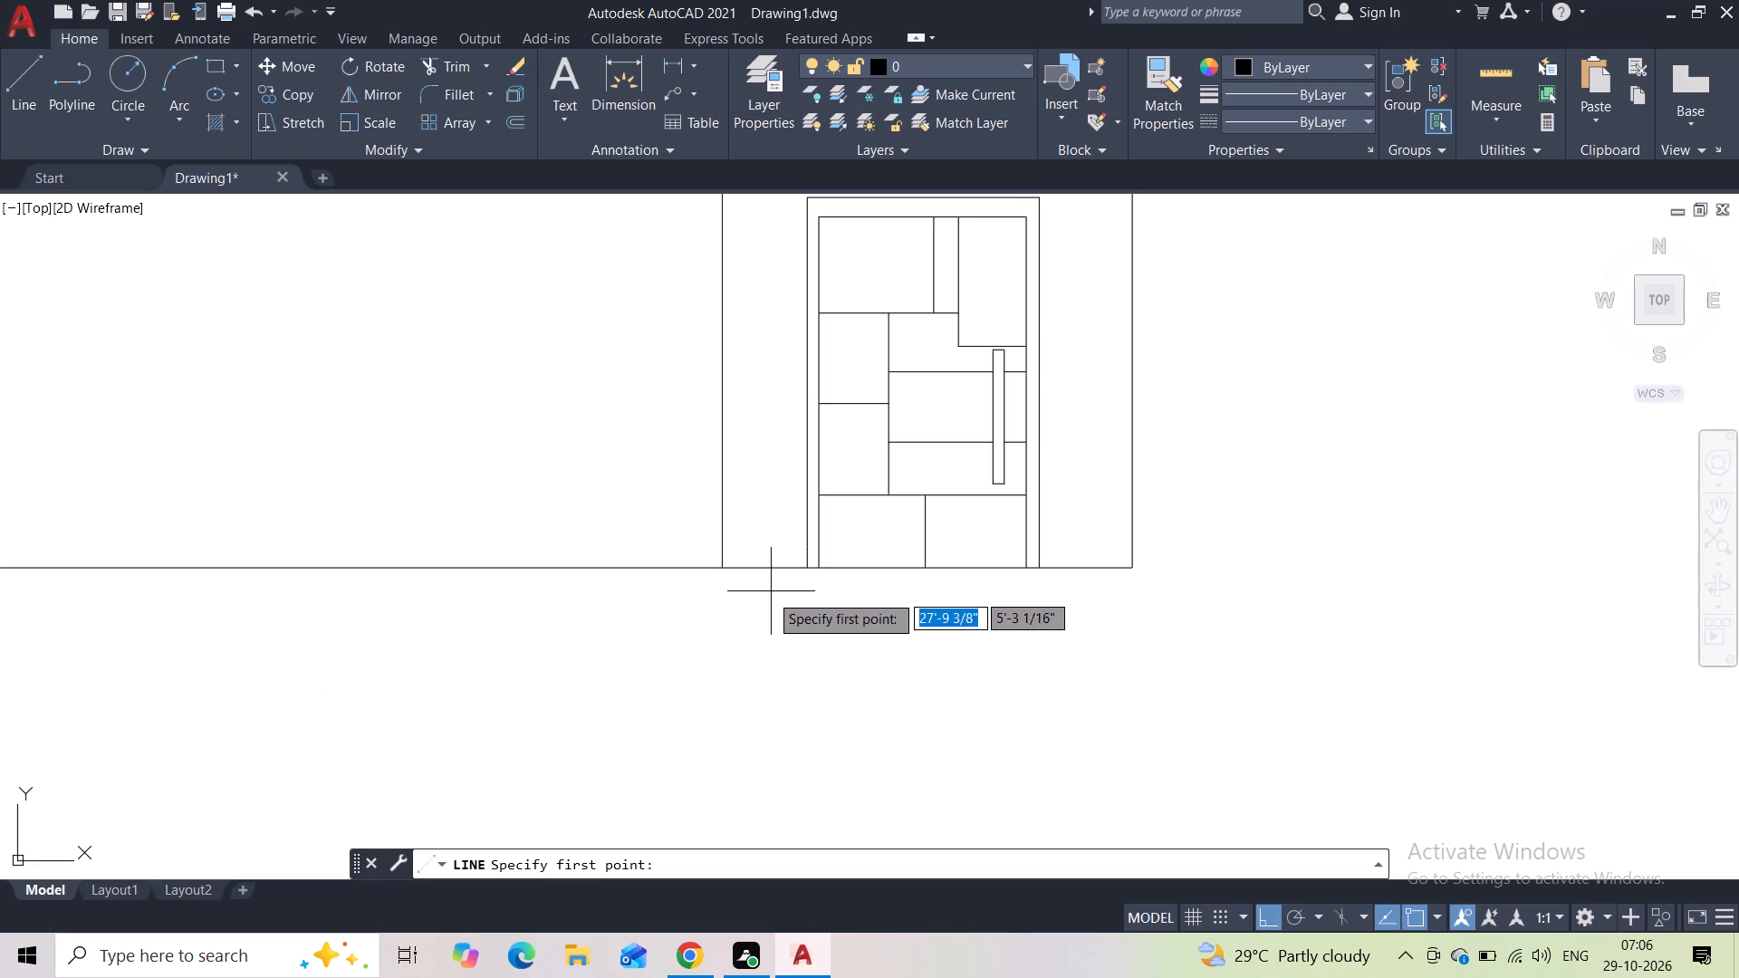
middle_click_drag(768, 593, 663, 510)
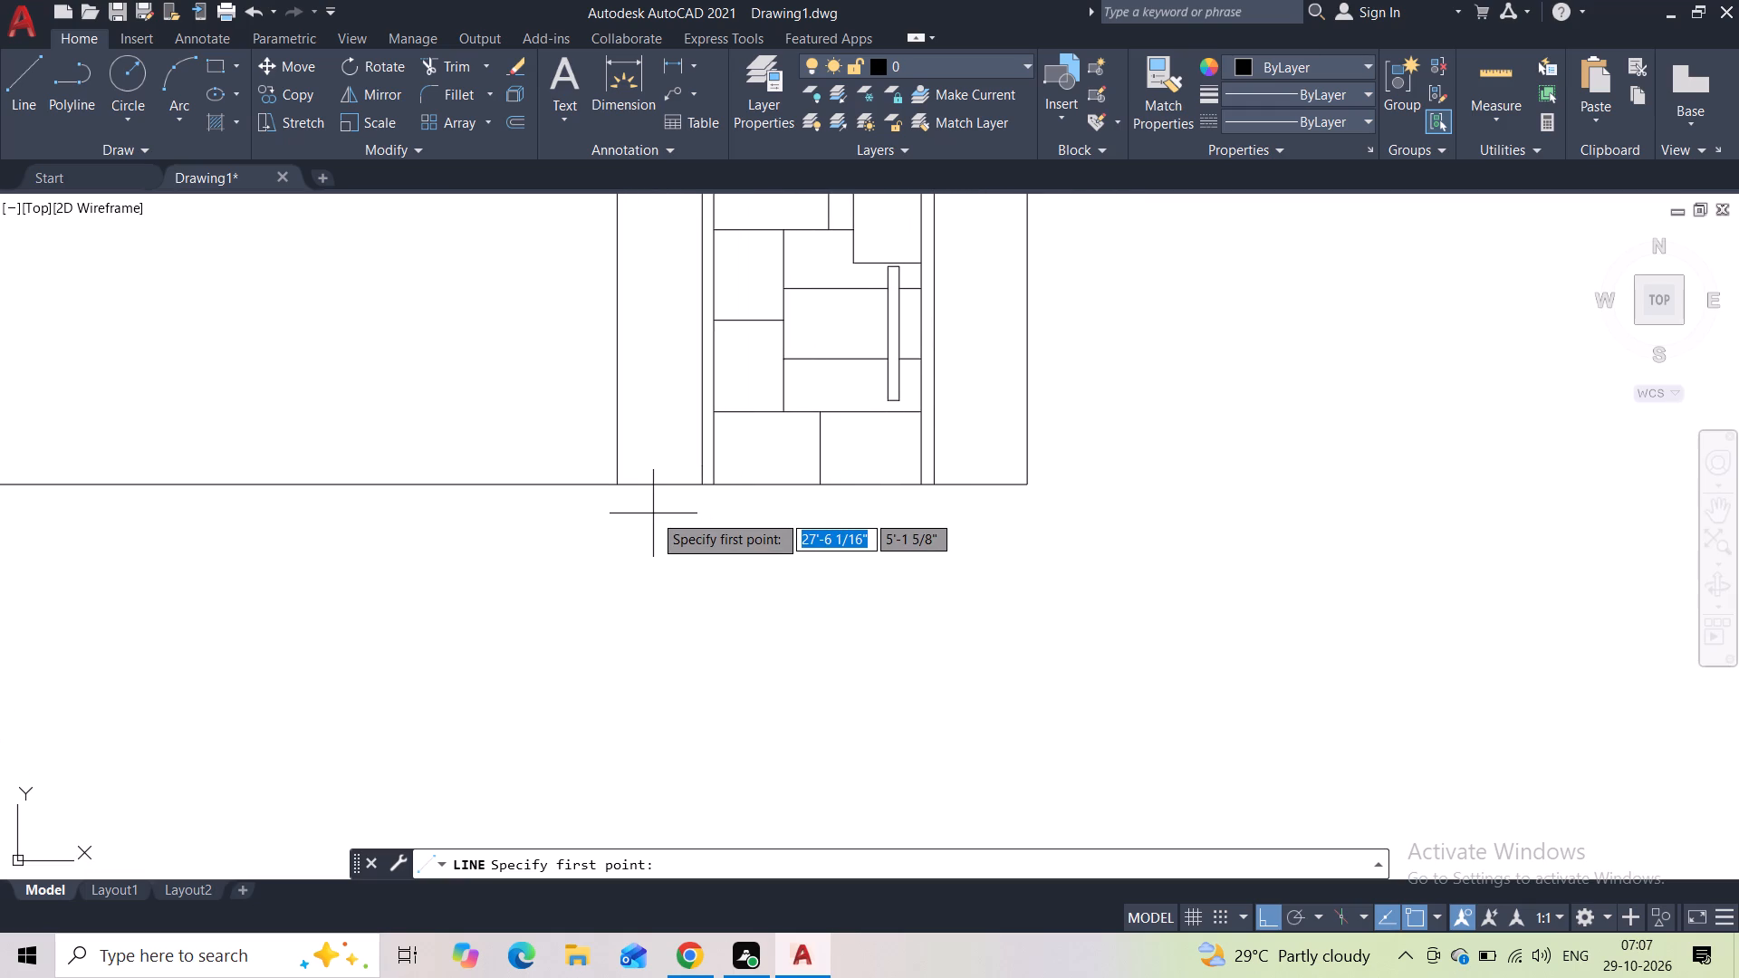
scroll(653, 510, "down", 2)
middle_click_drag(603, 410, 609, 494)
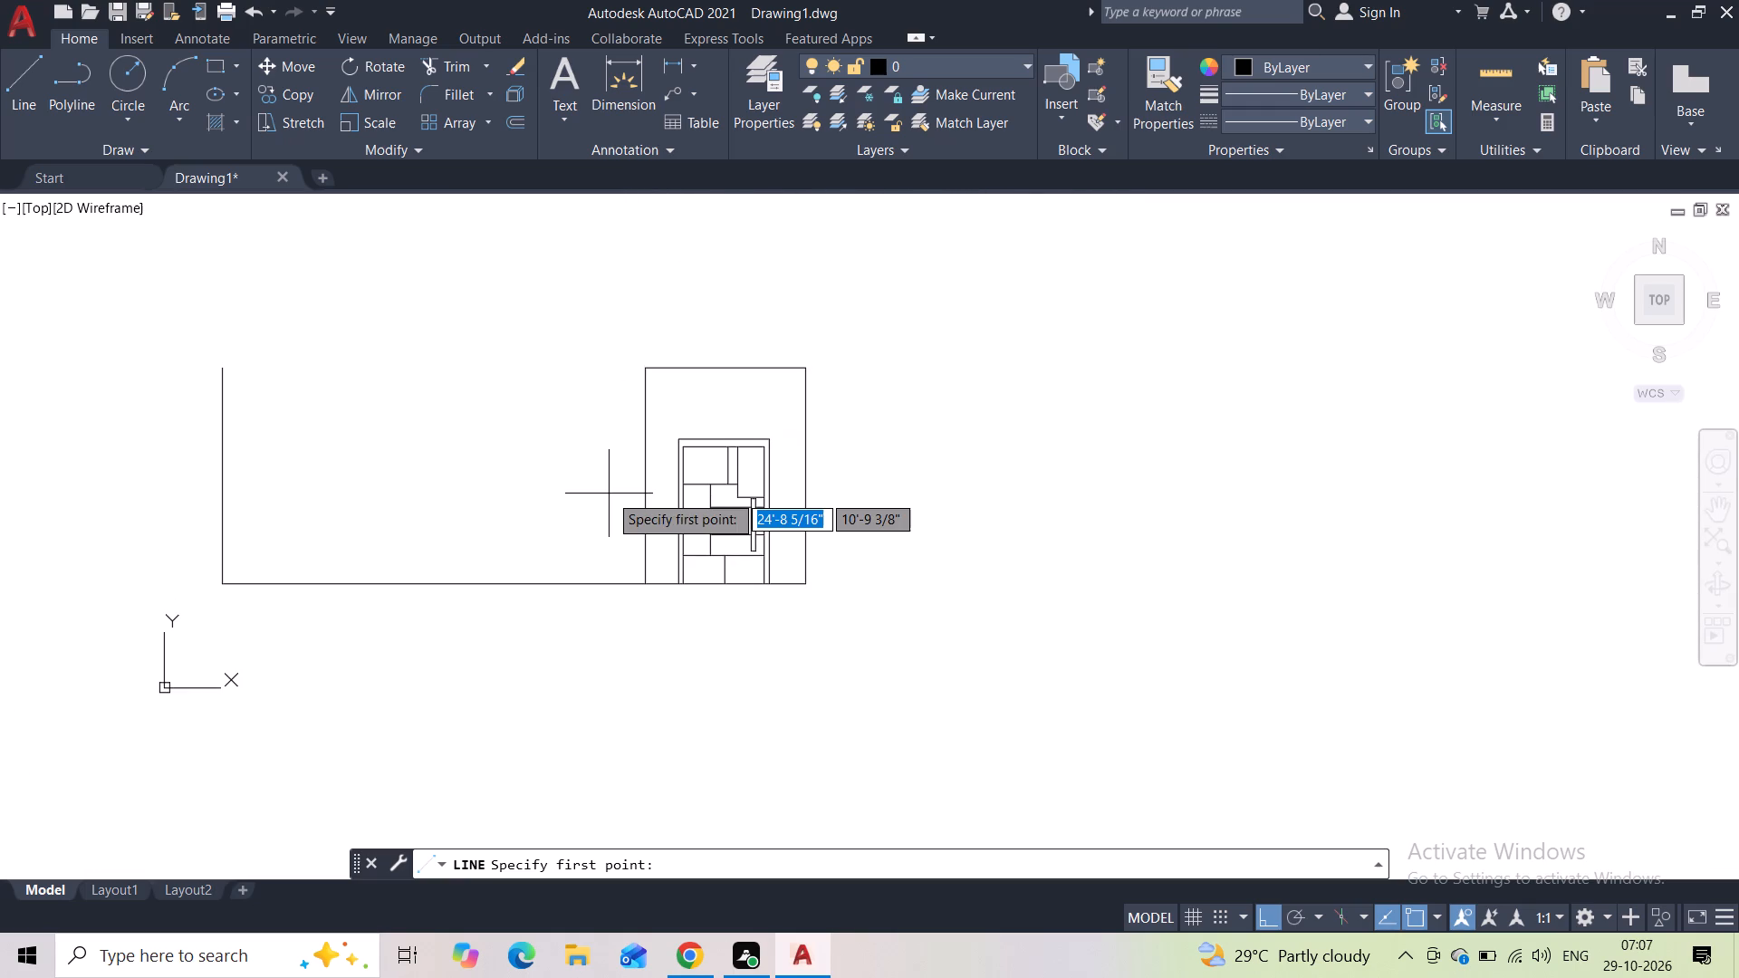
scroll(627, 598, "up", 1)
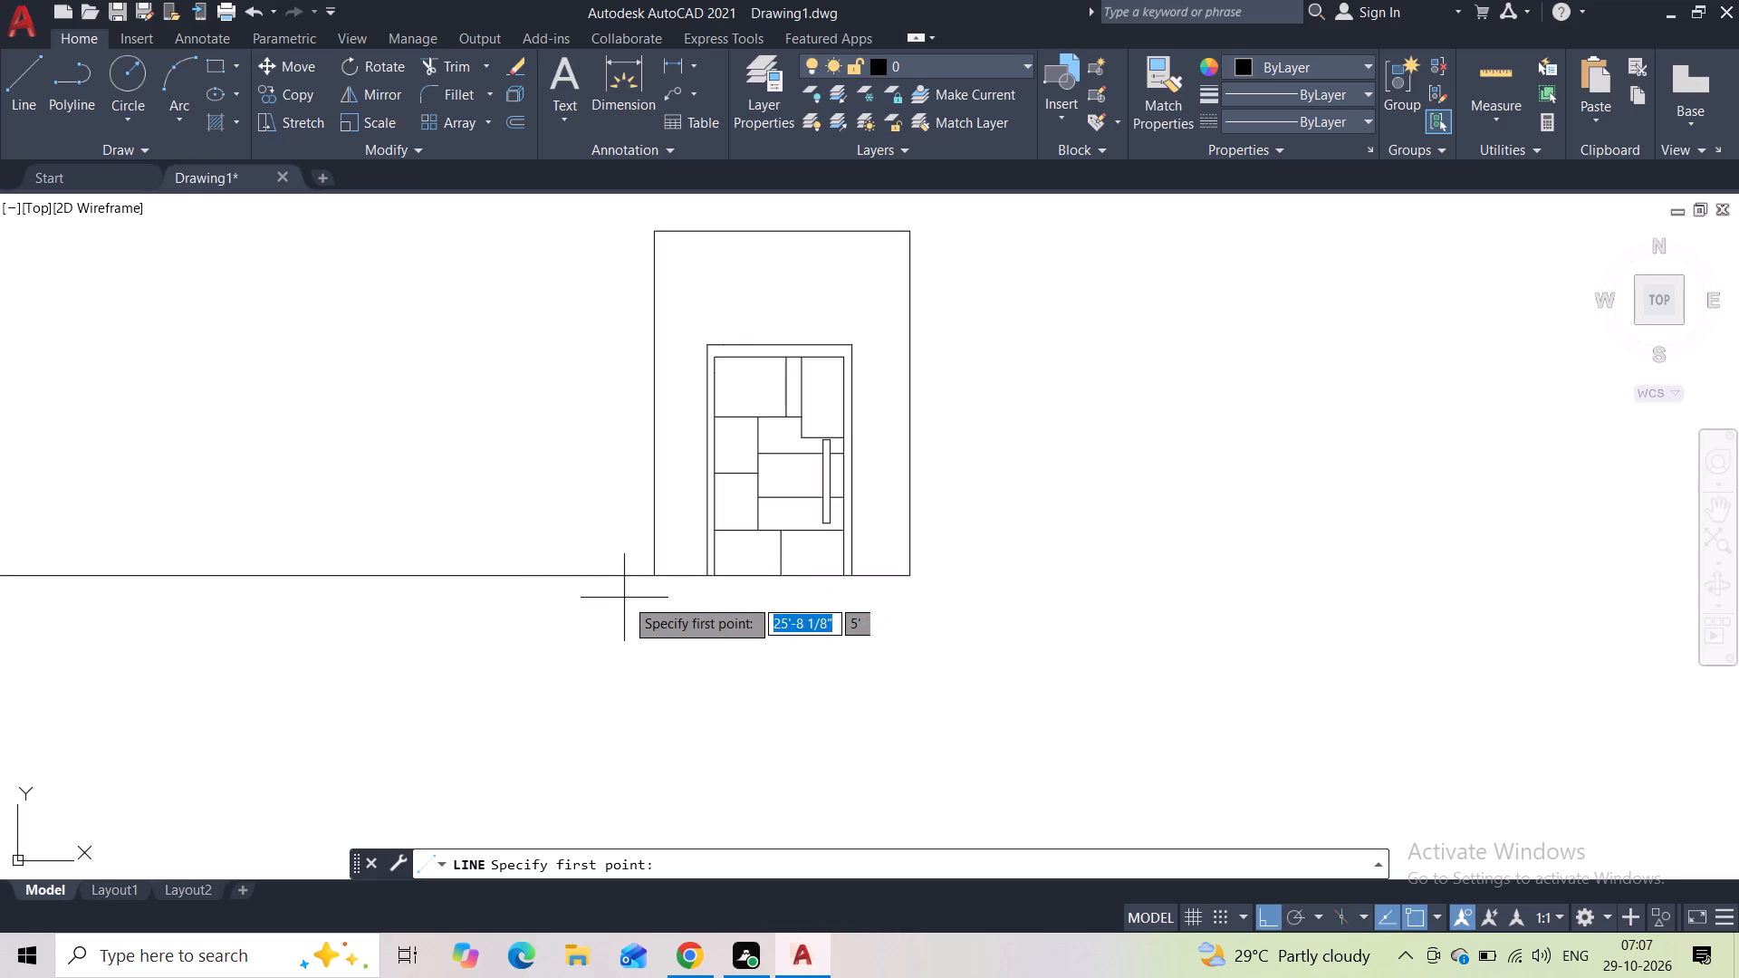
scroll(629, 598, "up", 1)
scroll(639, 598, "down", 2)
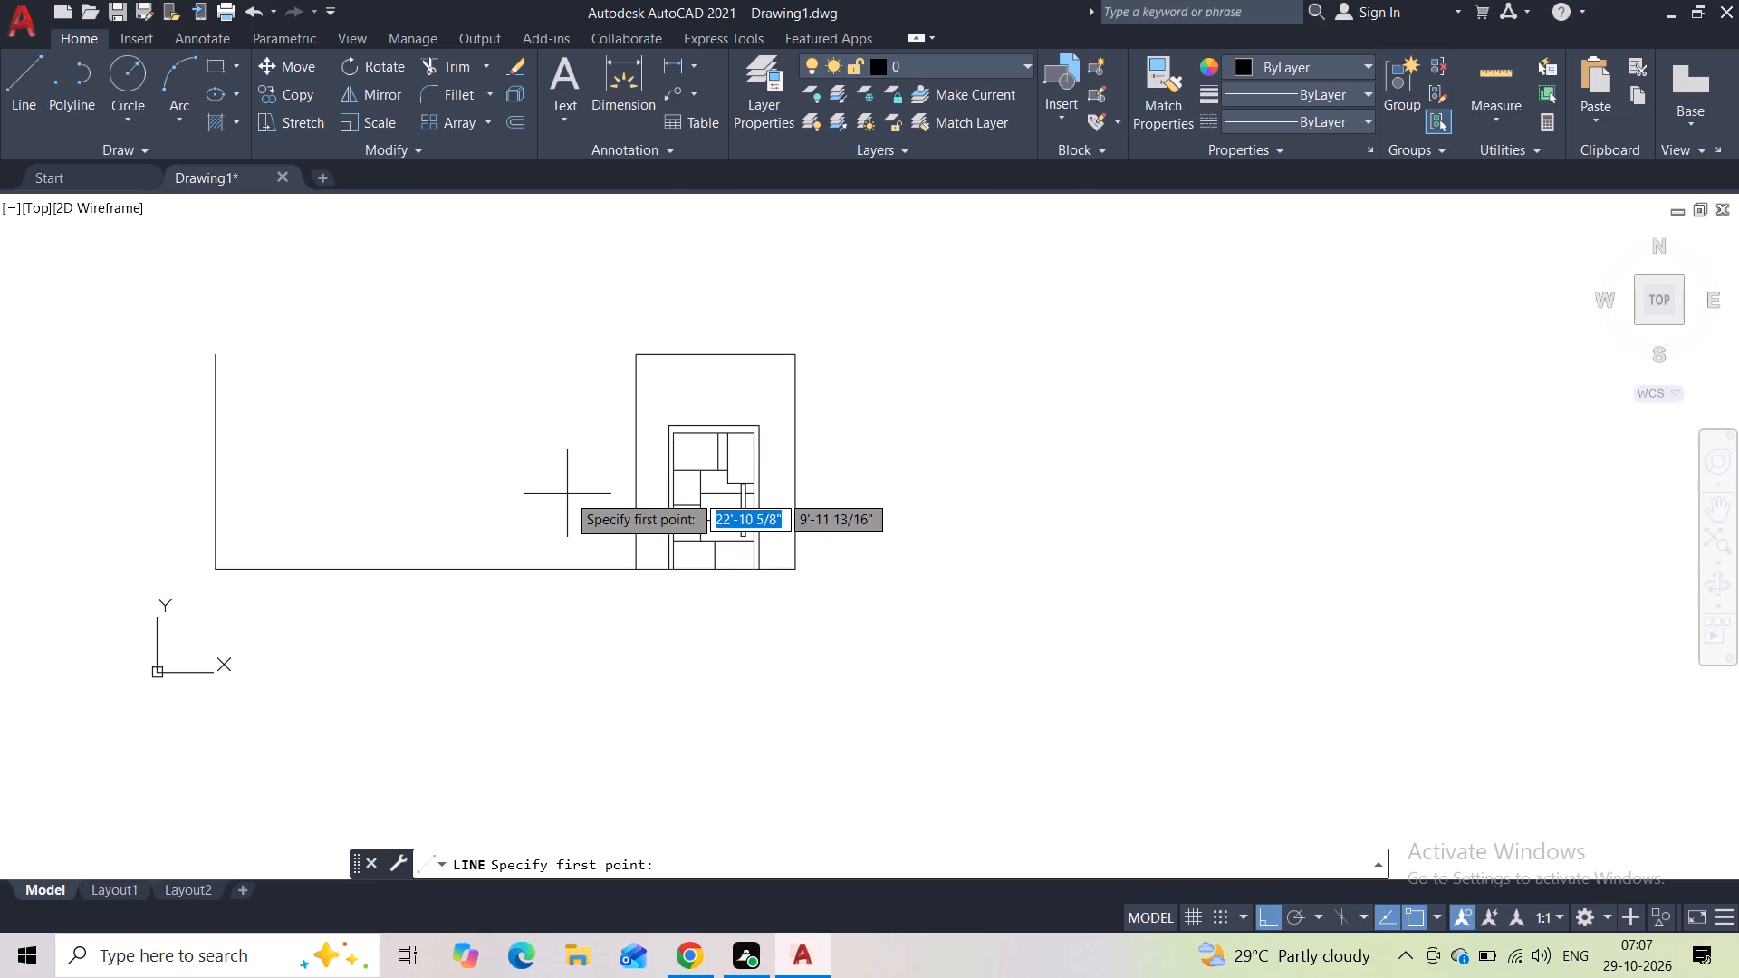
scroll(640, 575, "up", 2)
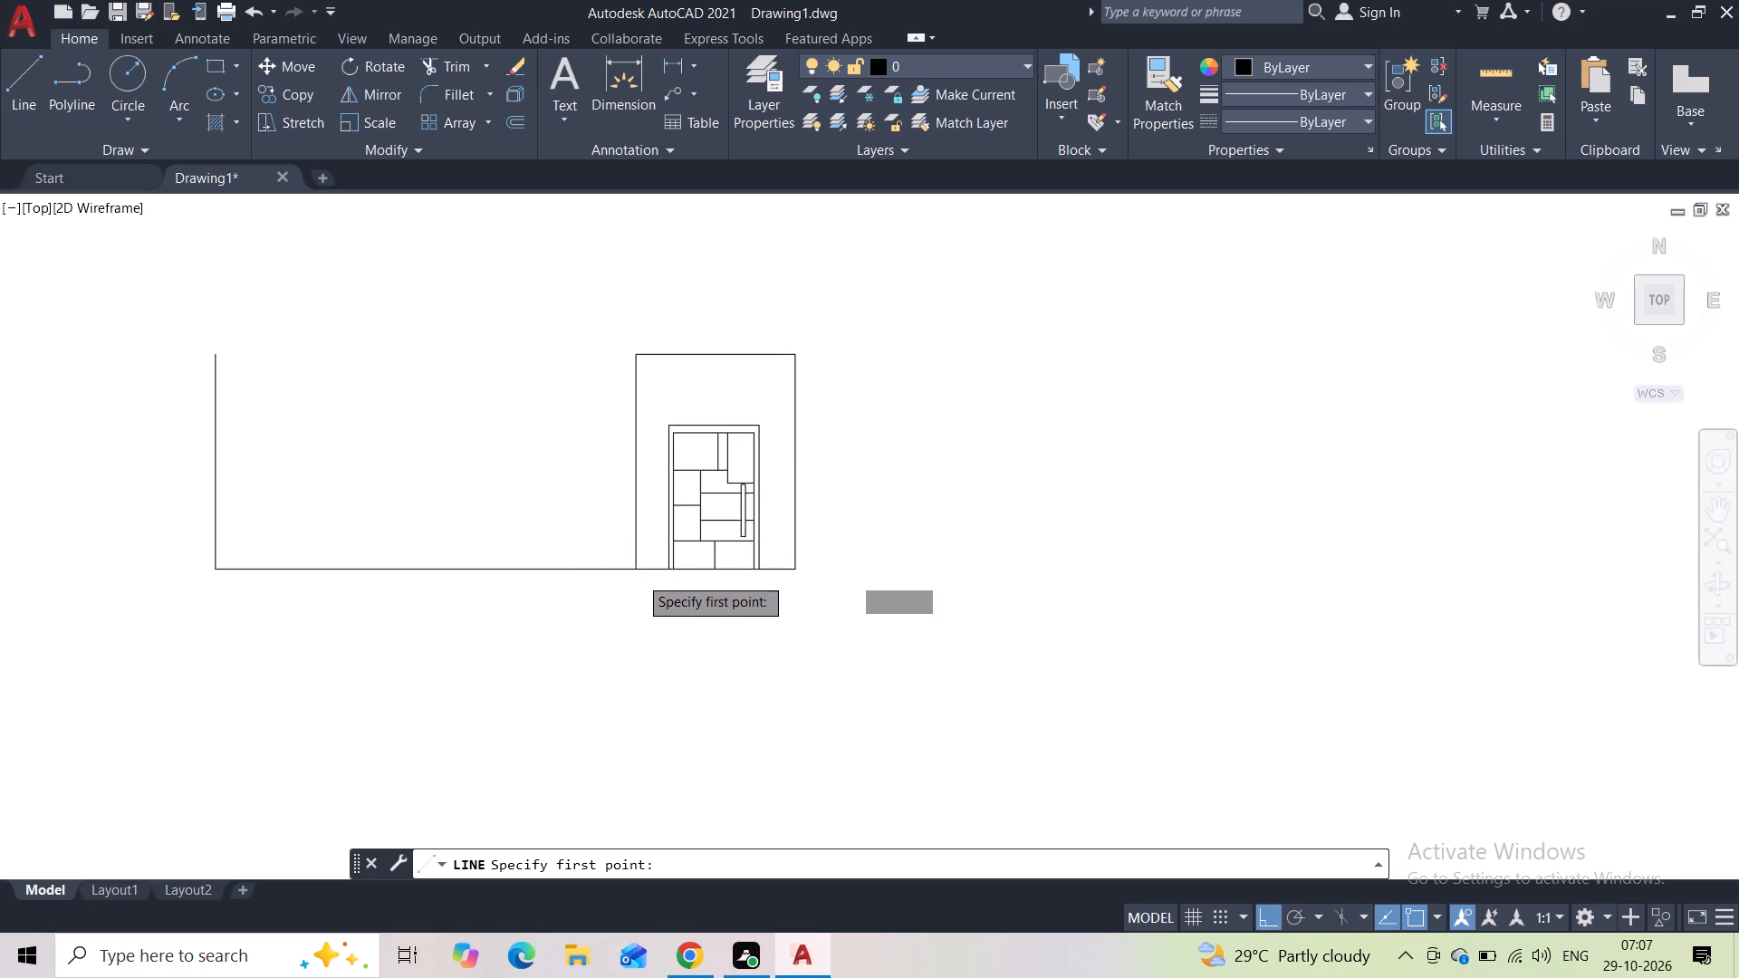
scroll(639, 576, "up", 2)
left_click(586, 530)
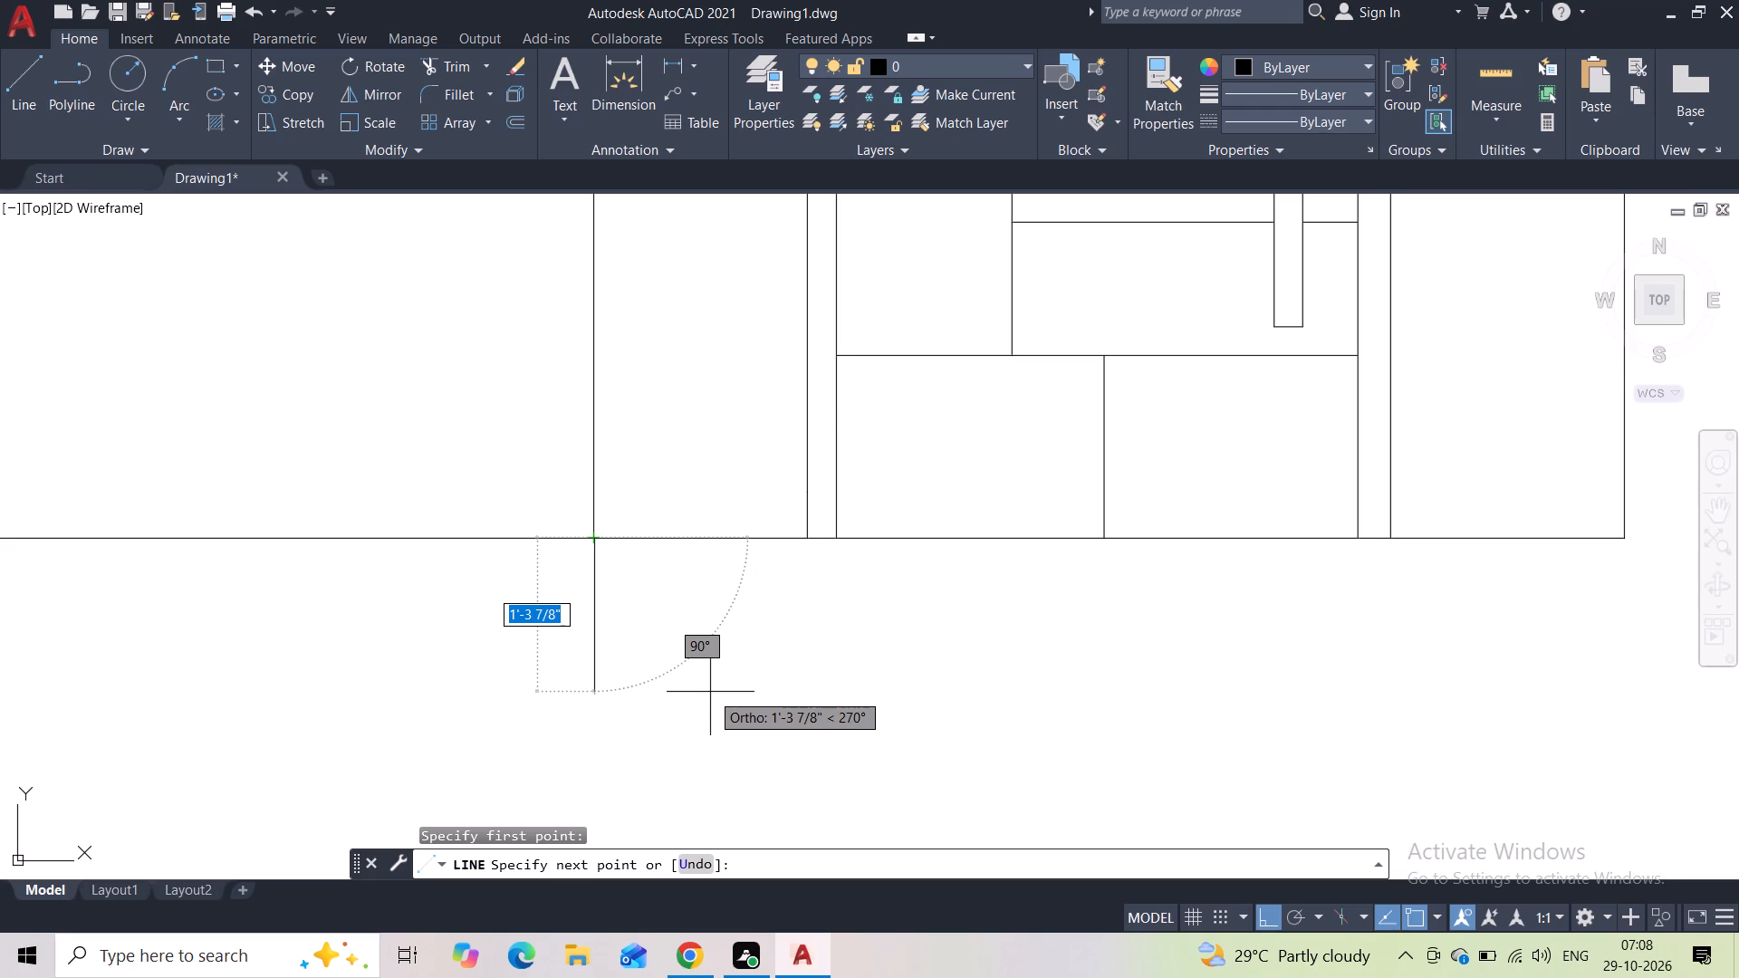
type("10")
key("shift+quotedbl")
key("Return")
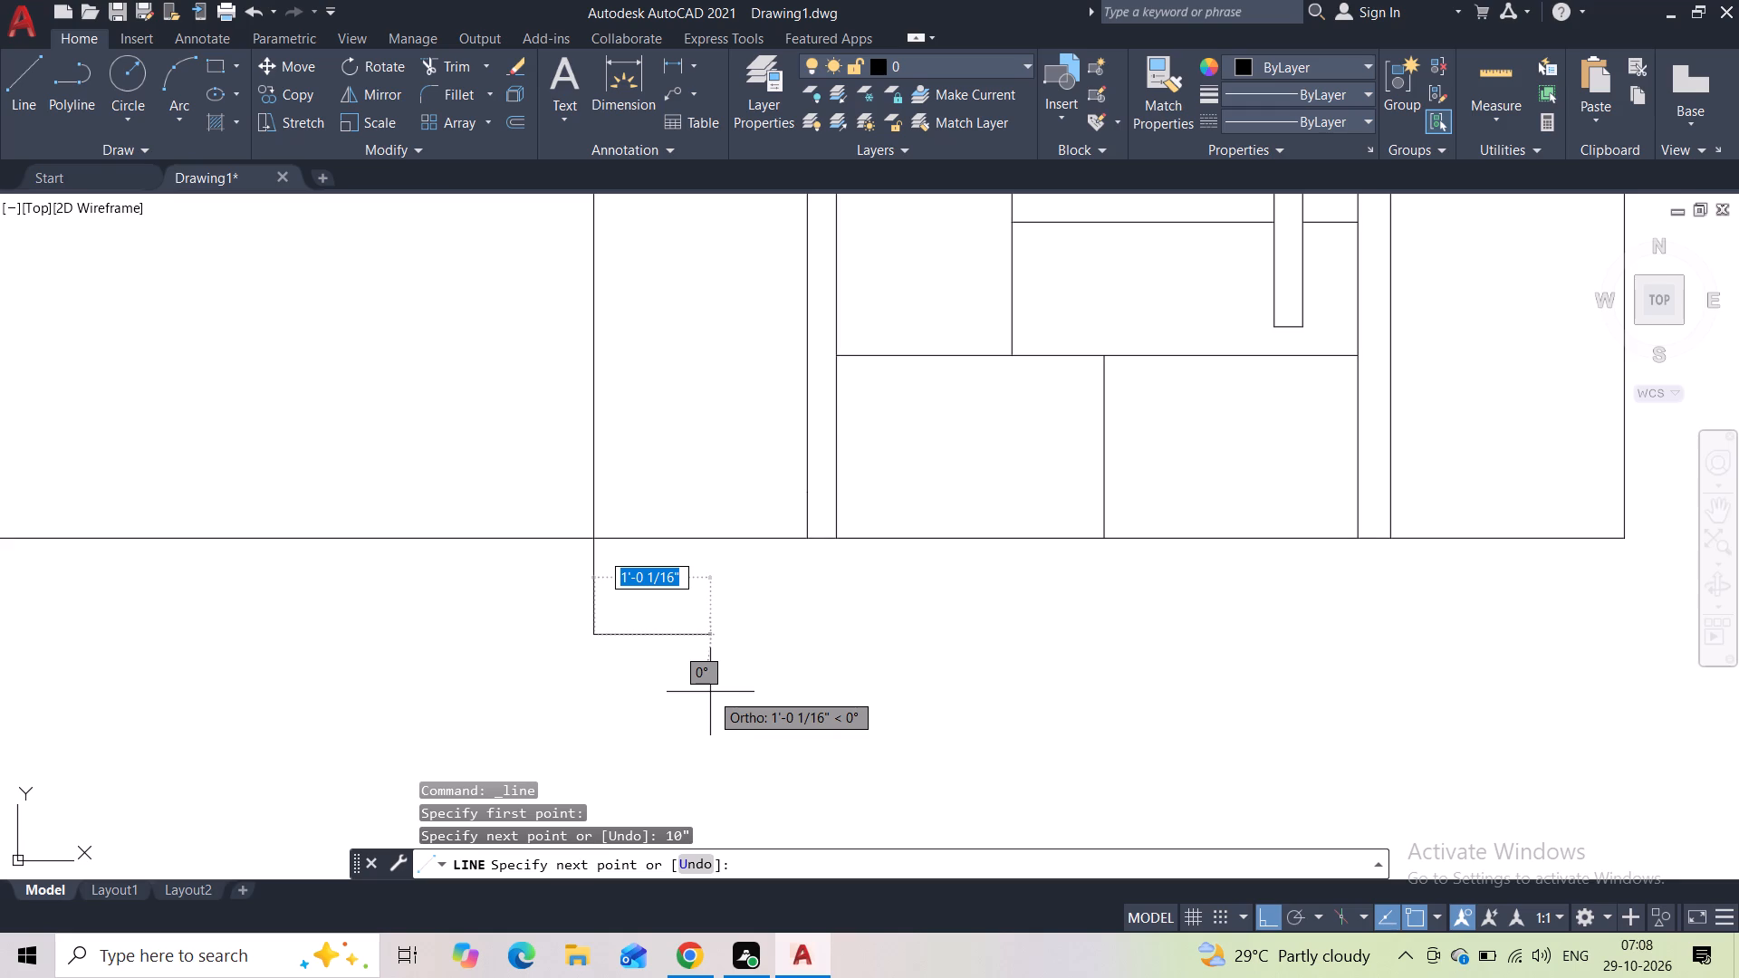
scroll(777, 673, "down", 2)
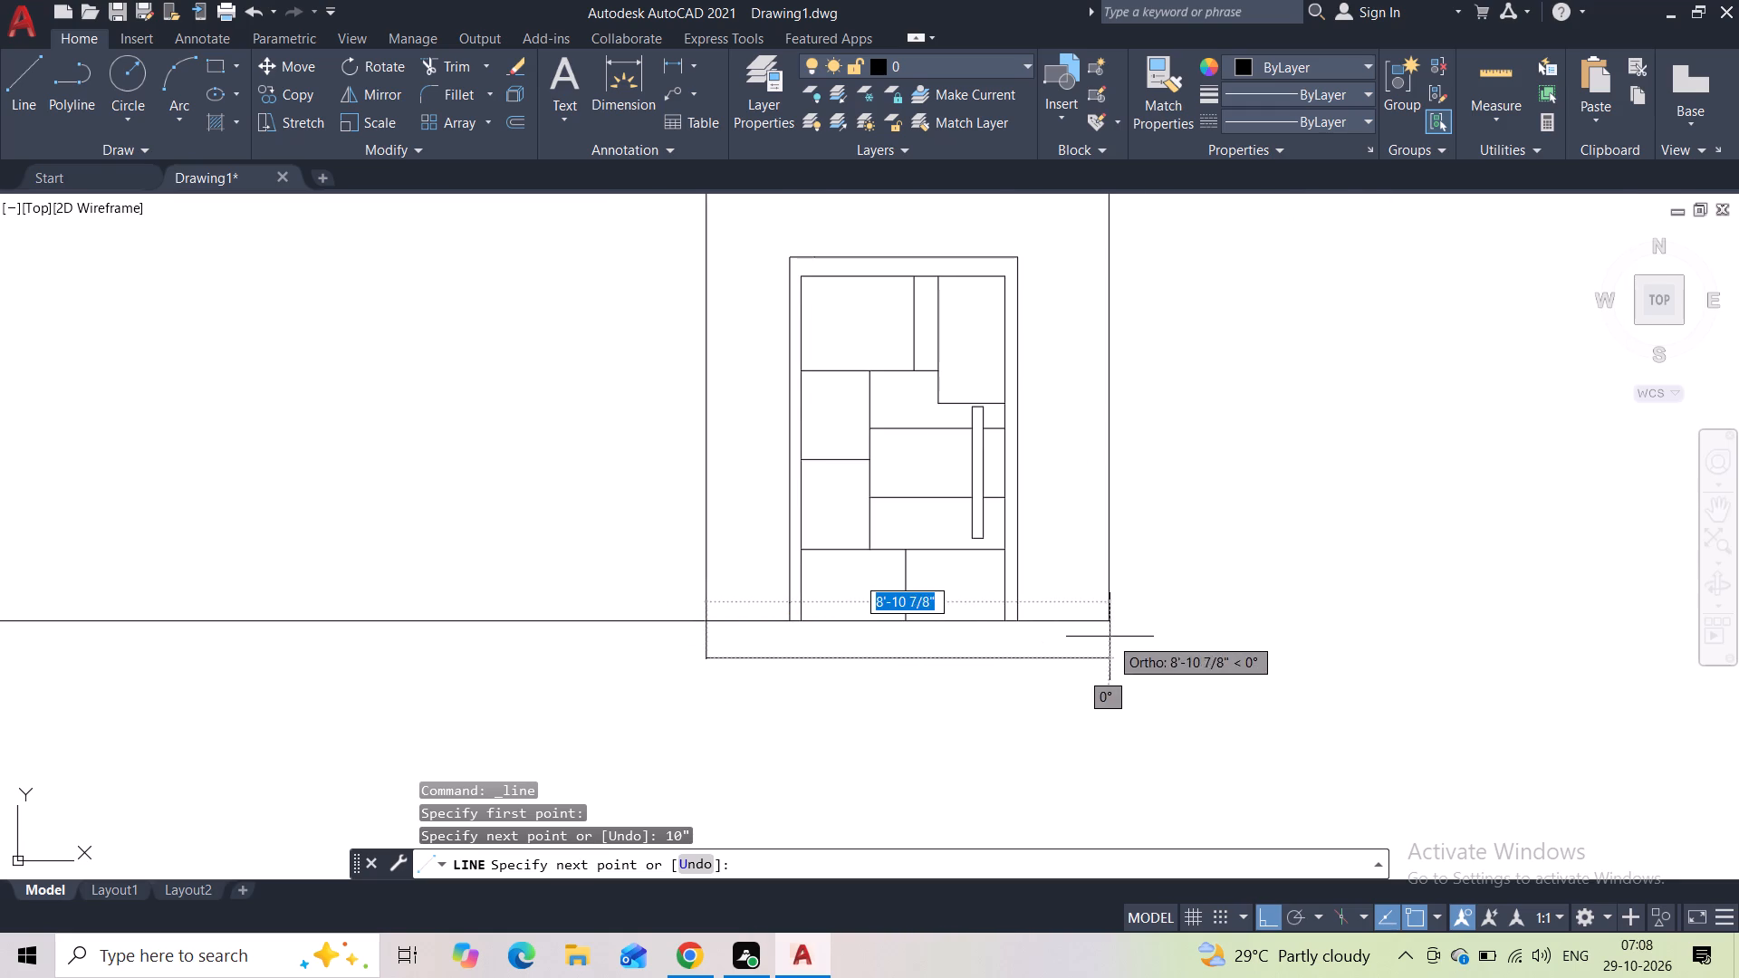
left_click(1110, 646)
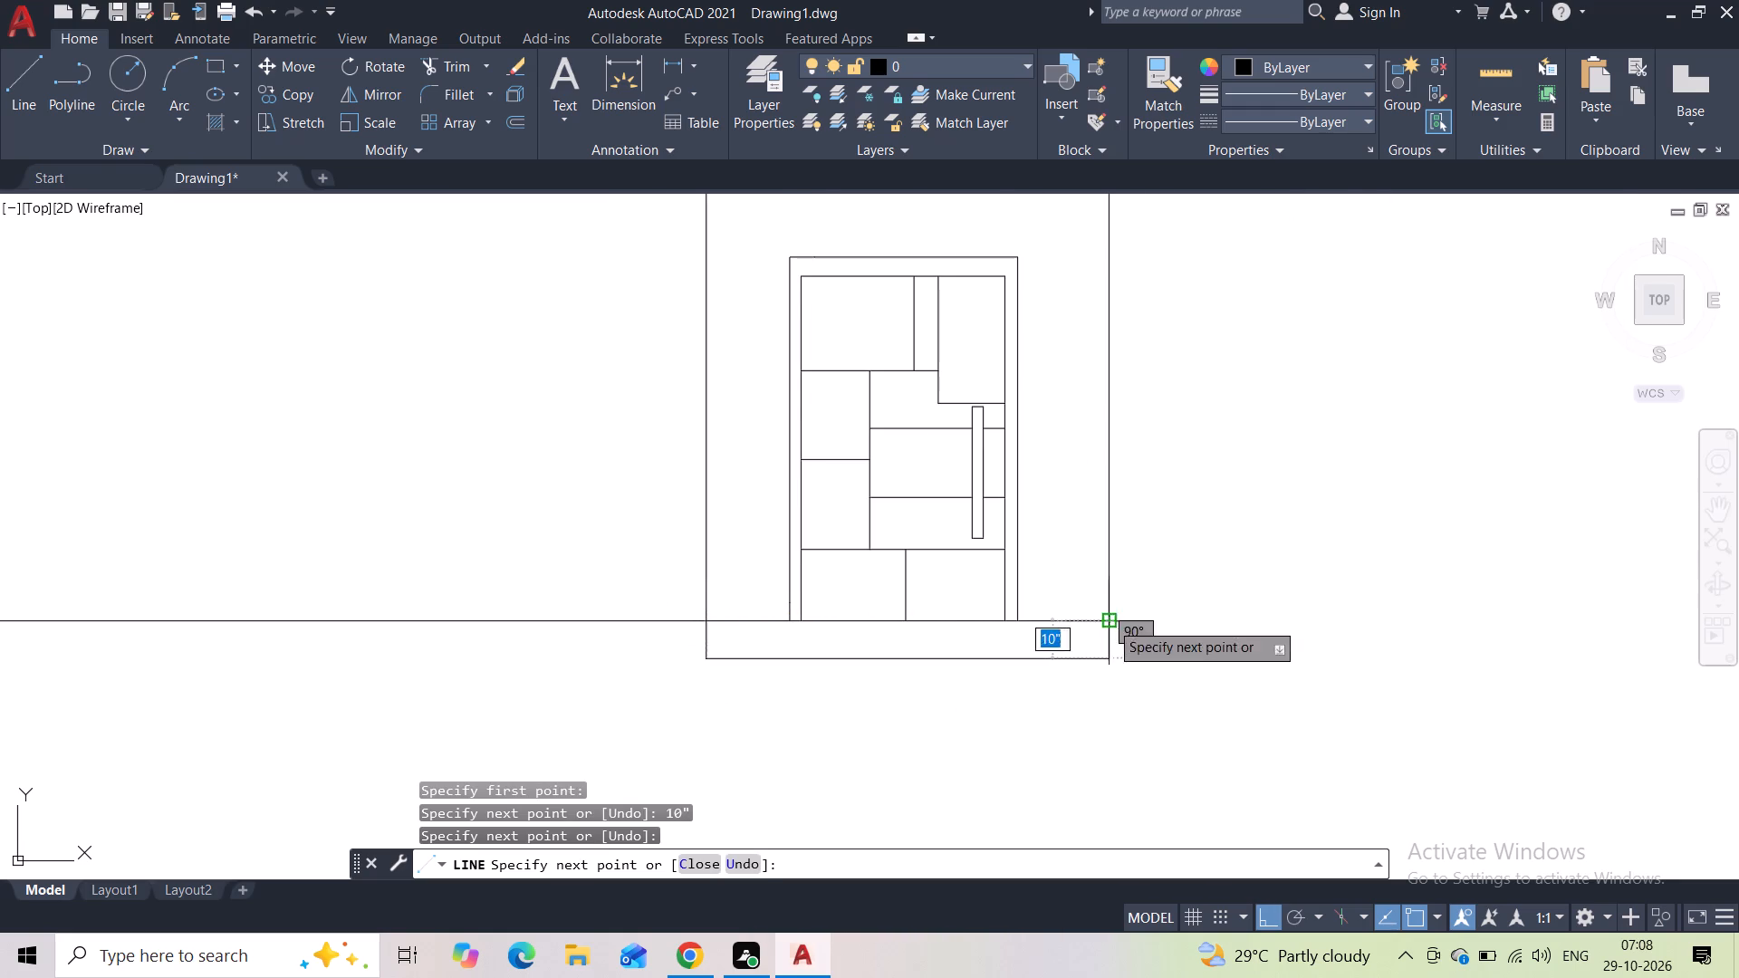
left_click(1110, 621)
type("02.13+")
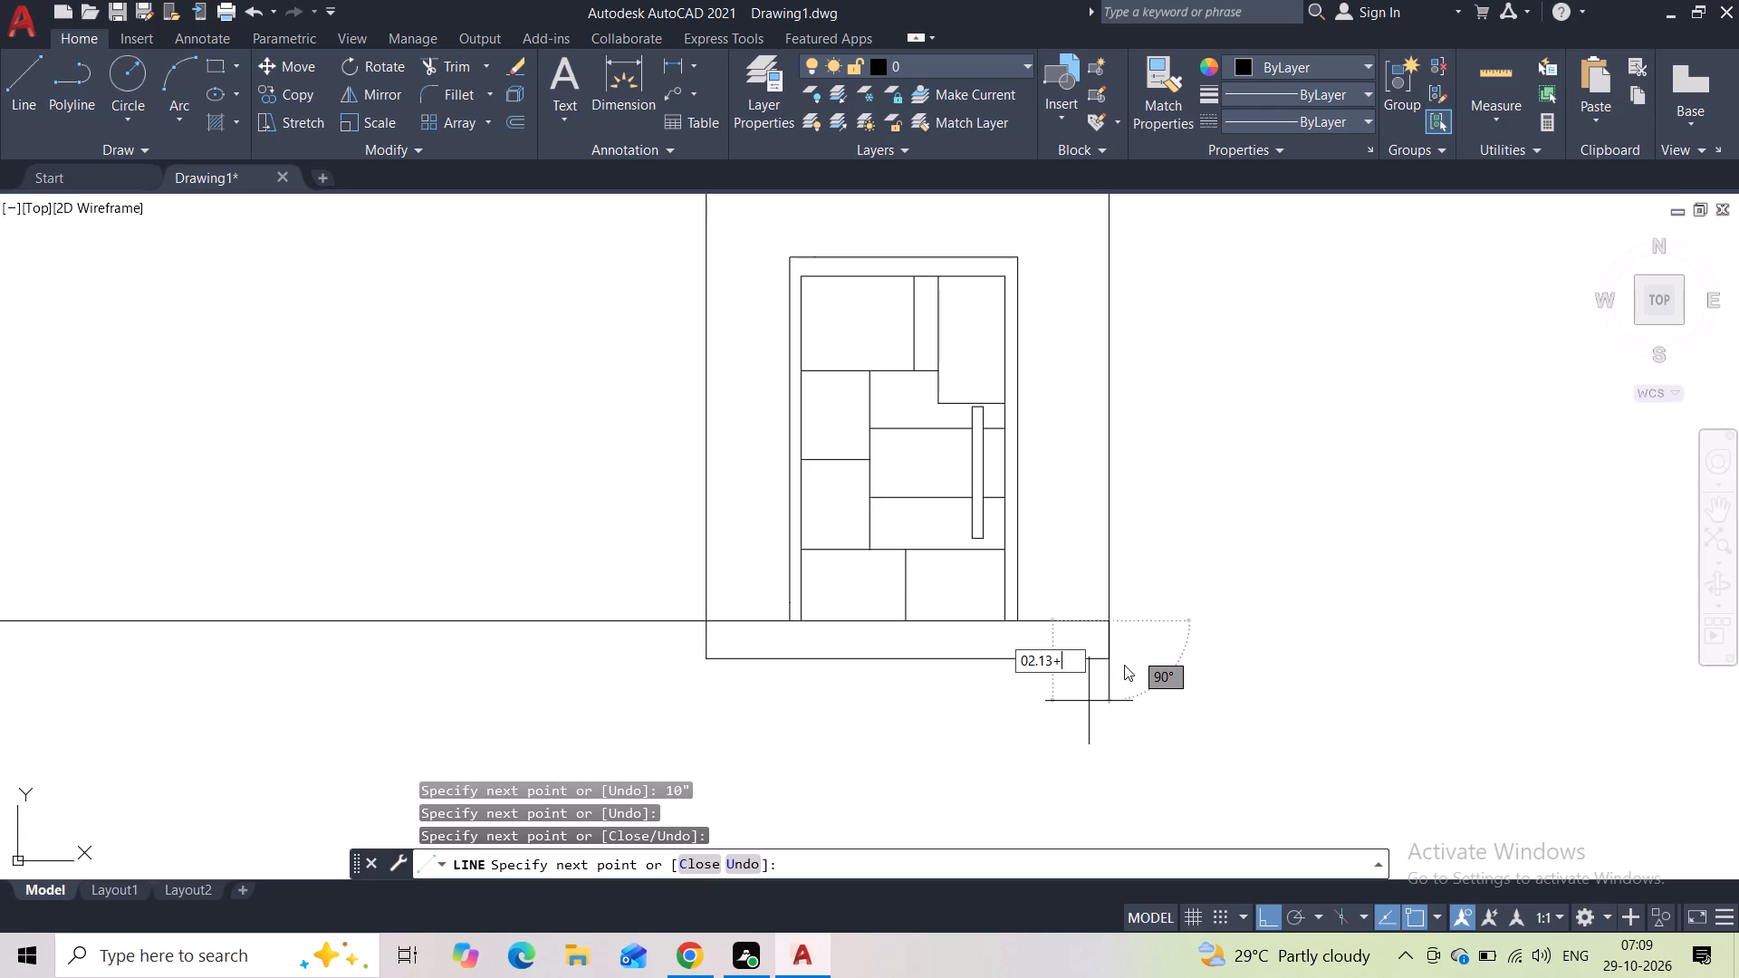
key("Escape")
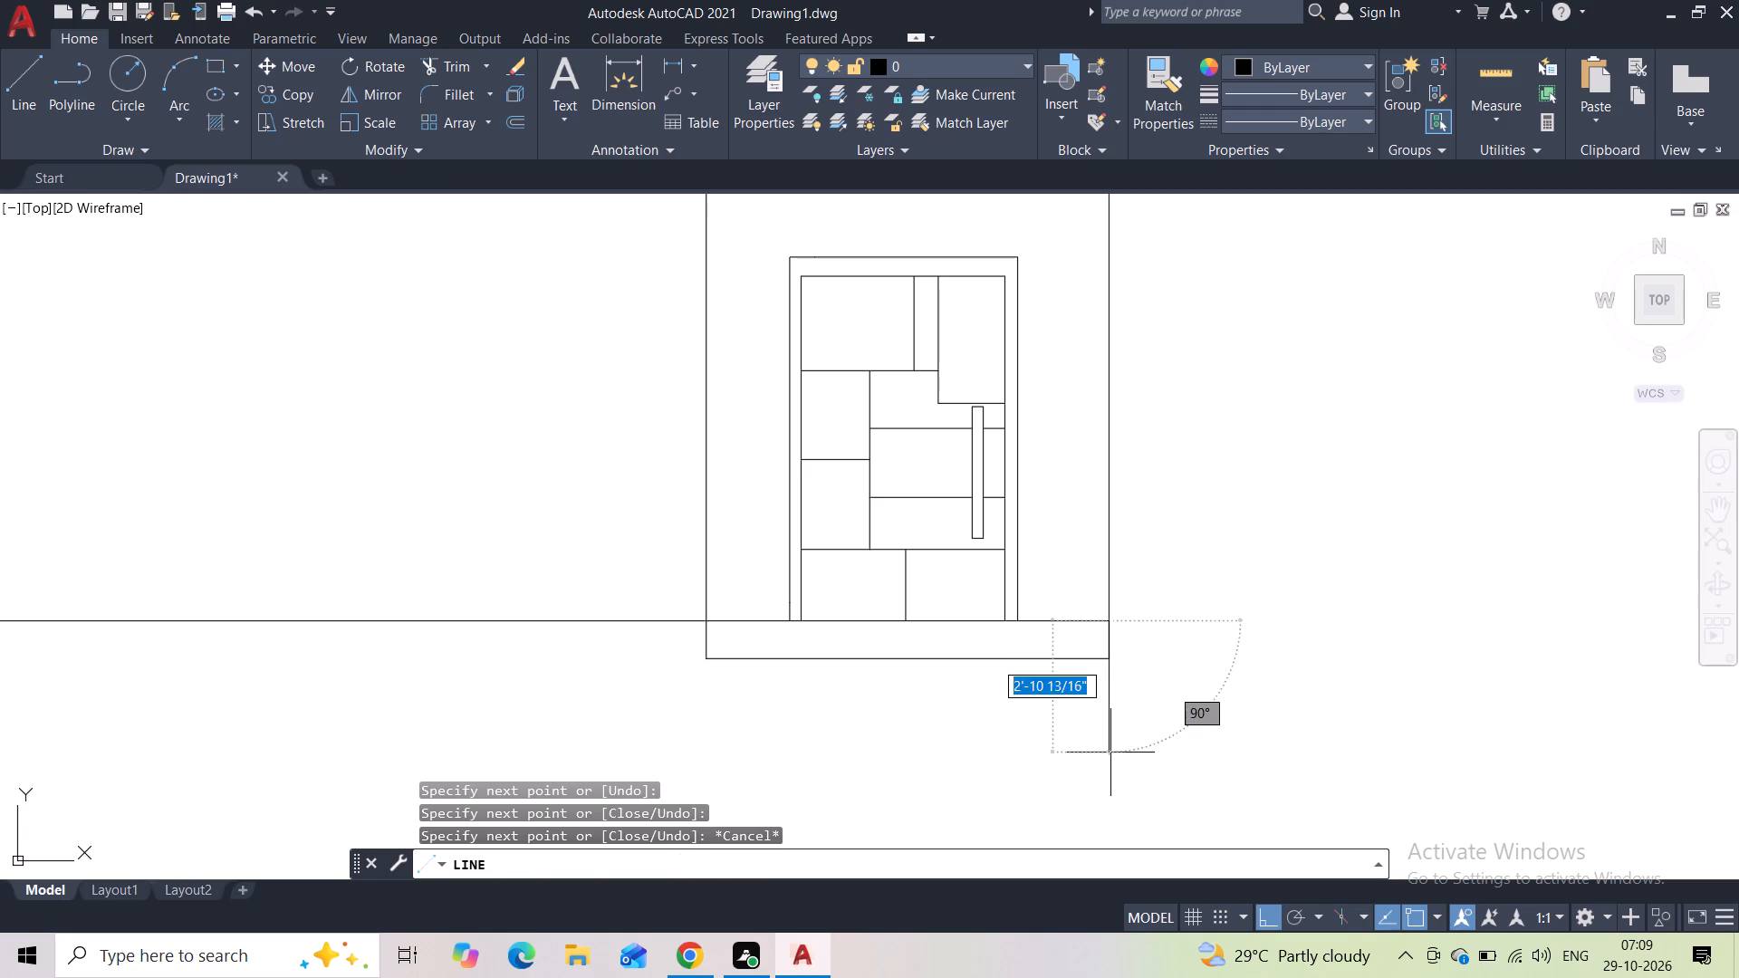
key("Escape")
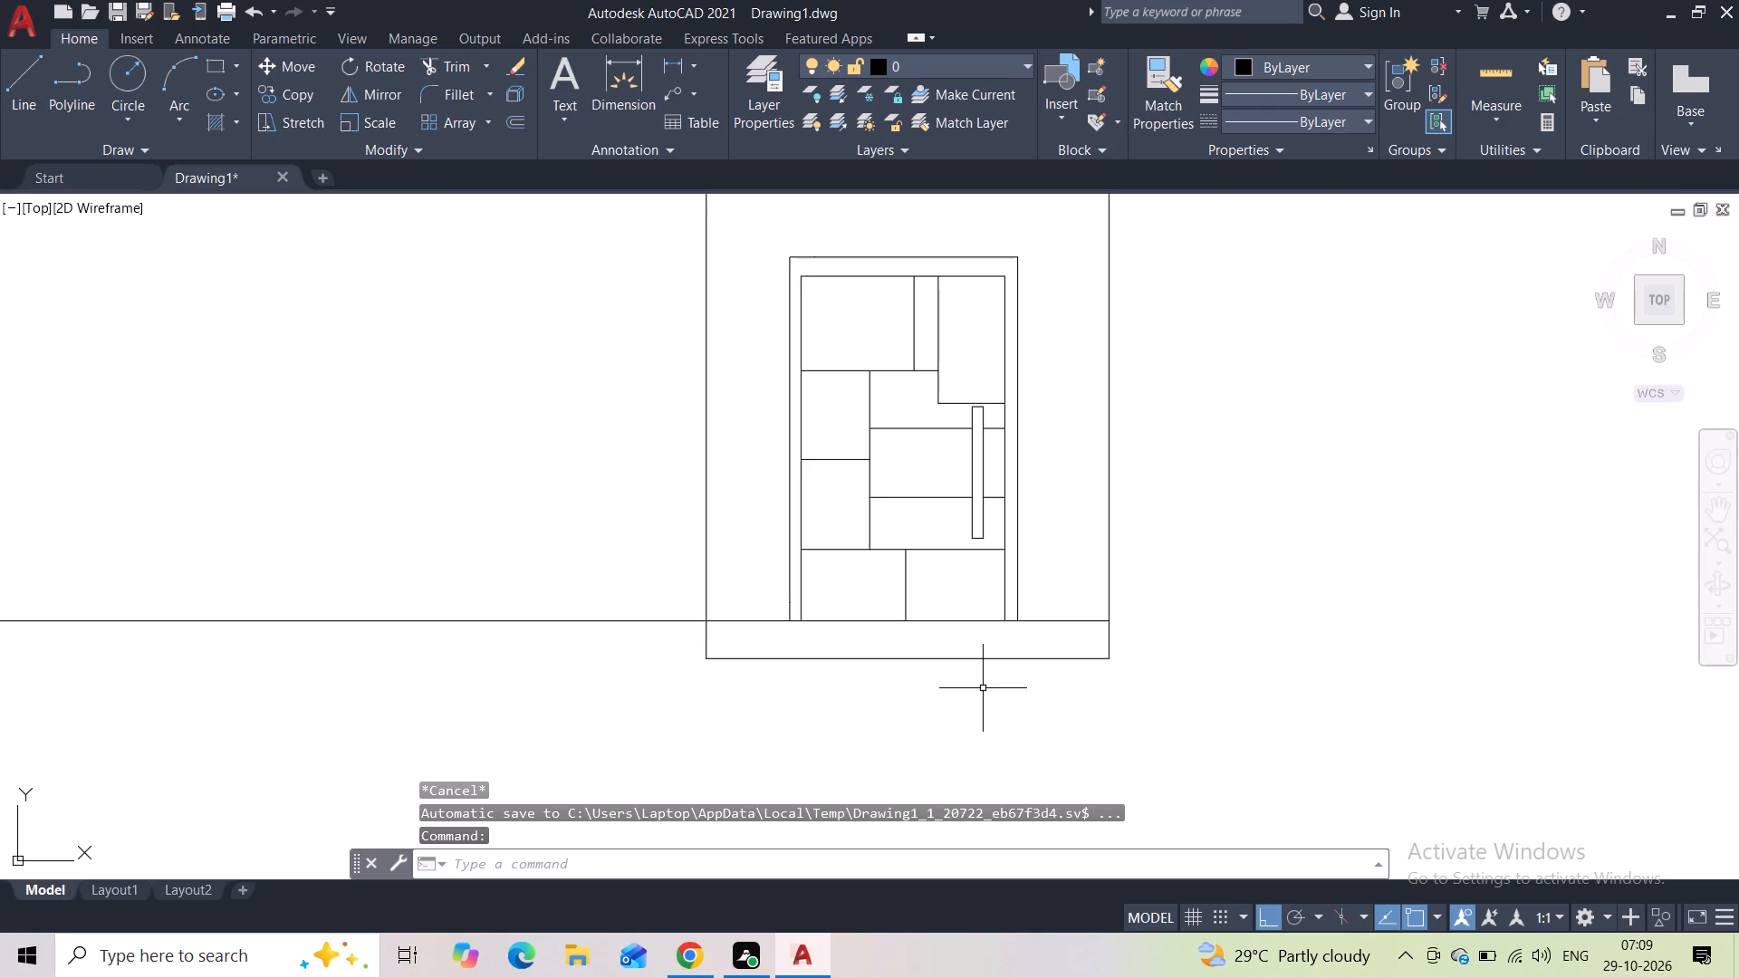
Draw a second 10" high step directly beneath the first one, spanning the same width and closing up to its lower right corner.
scroll(977, 661, "down", 1)
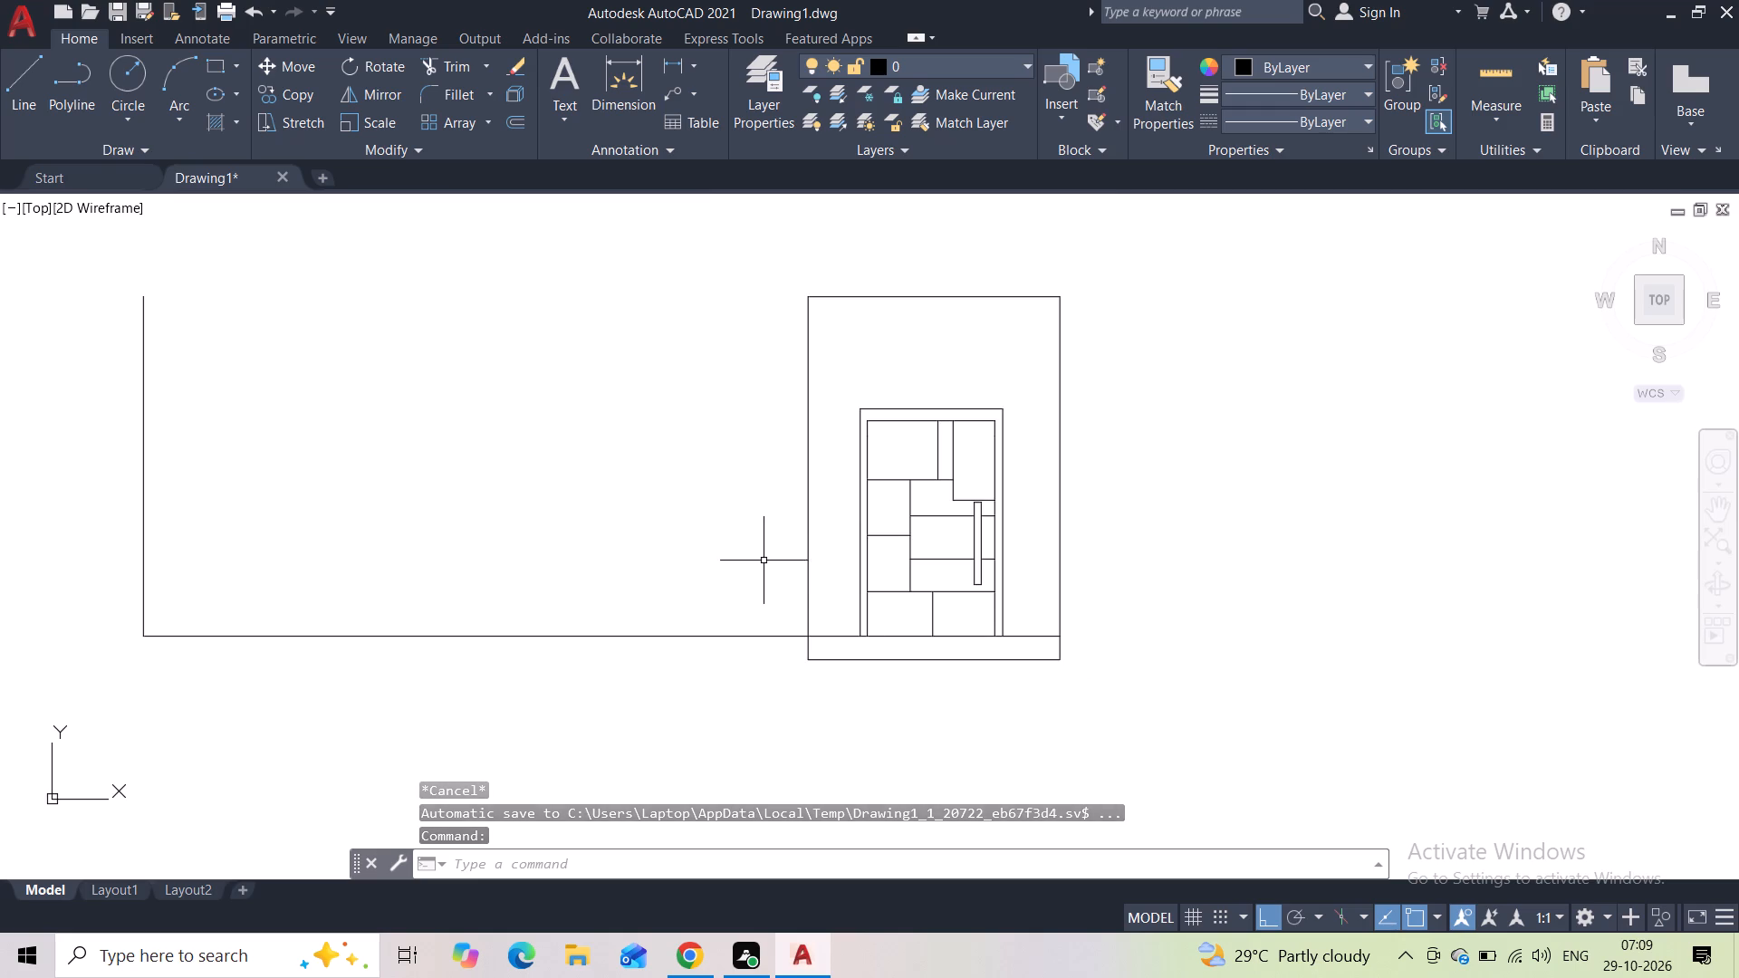
middle_click_drag(726, 557, 736, 503)
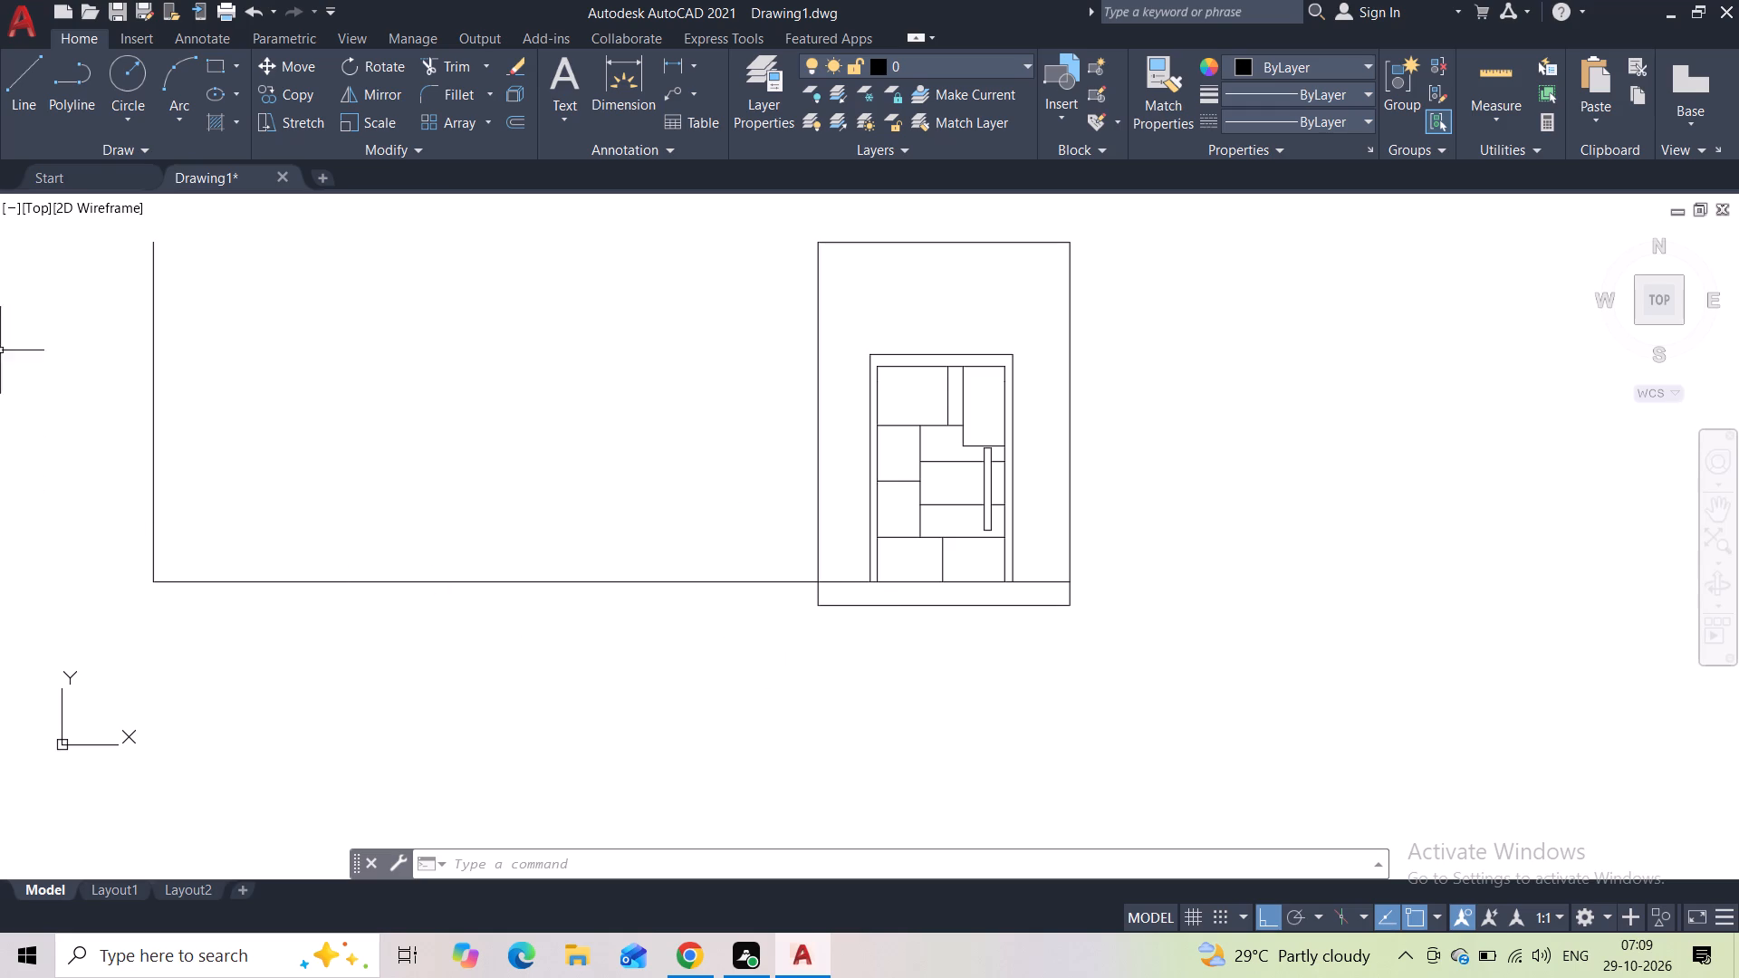
left_click(24, 91)
middle_click_drag(825, 598, 776, 588)
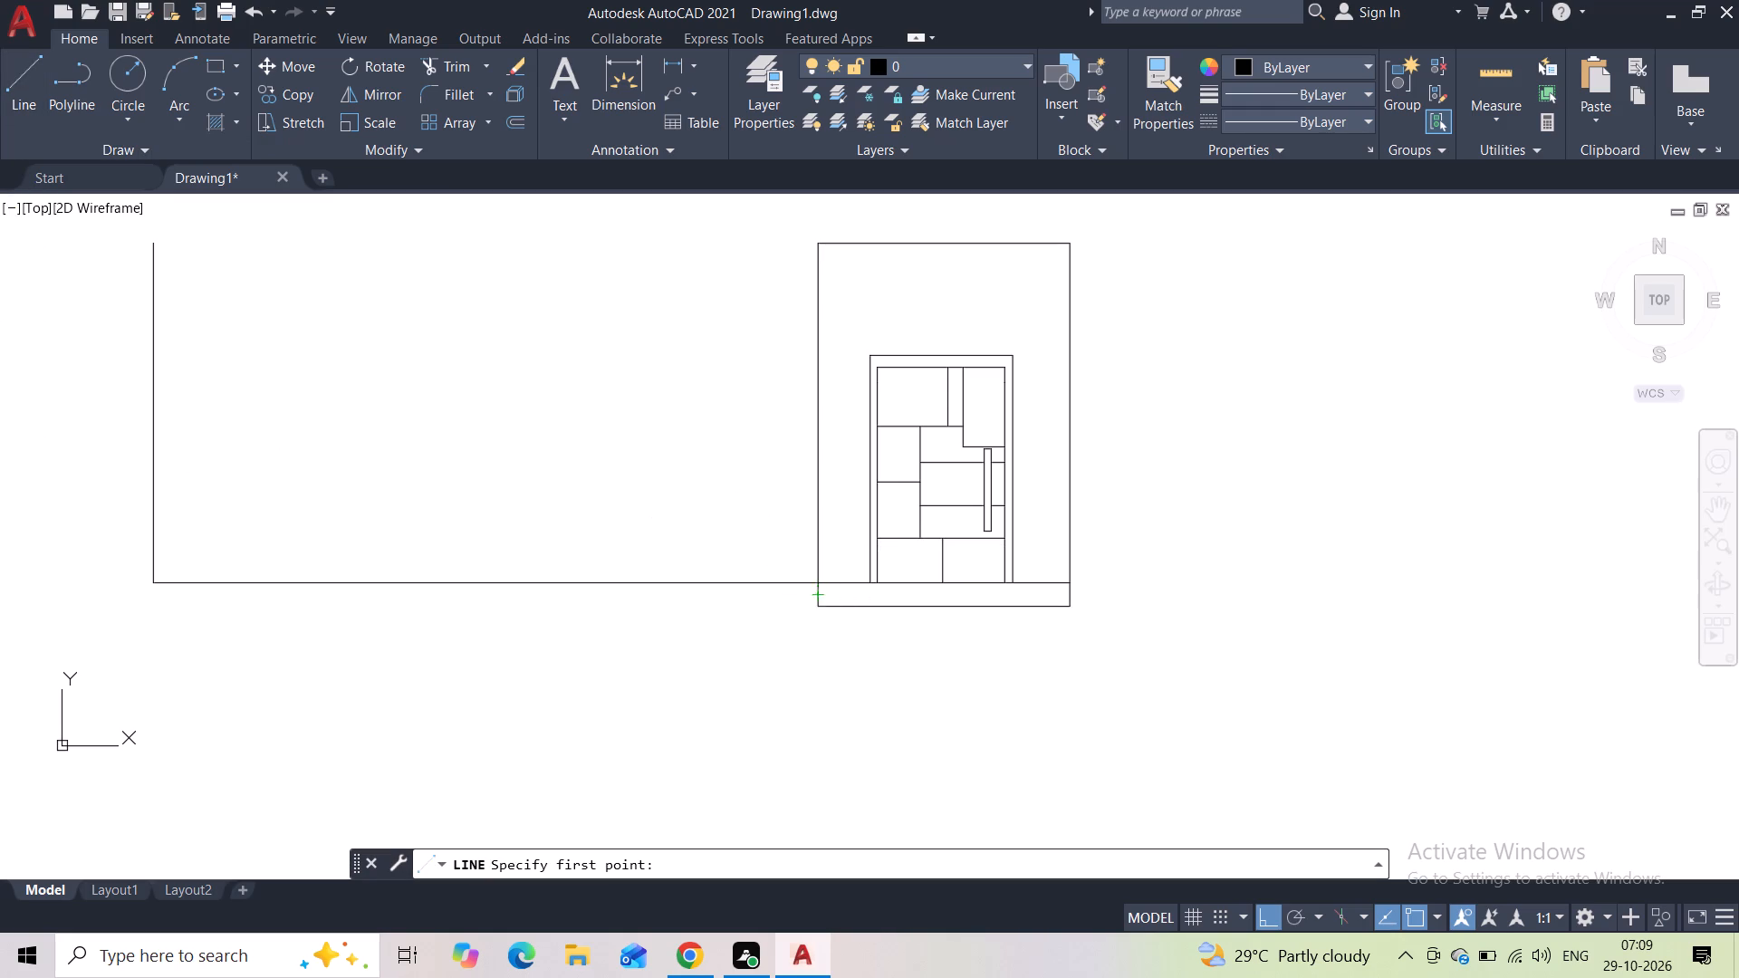
middle_click_drag(776, 588, 452, 459)
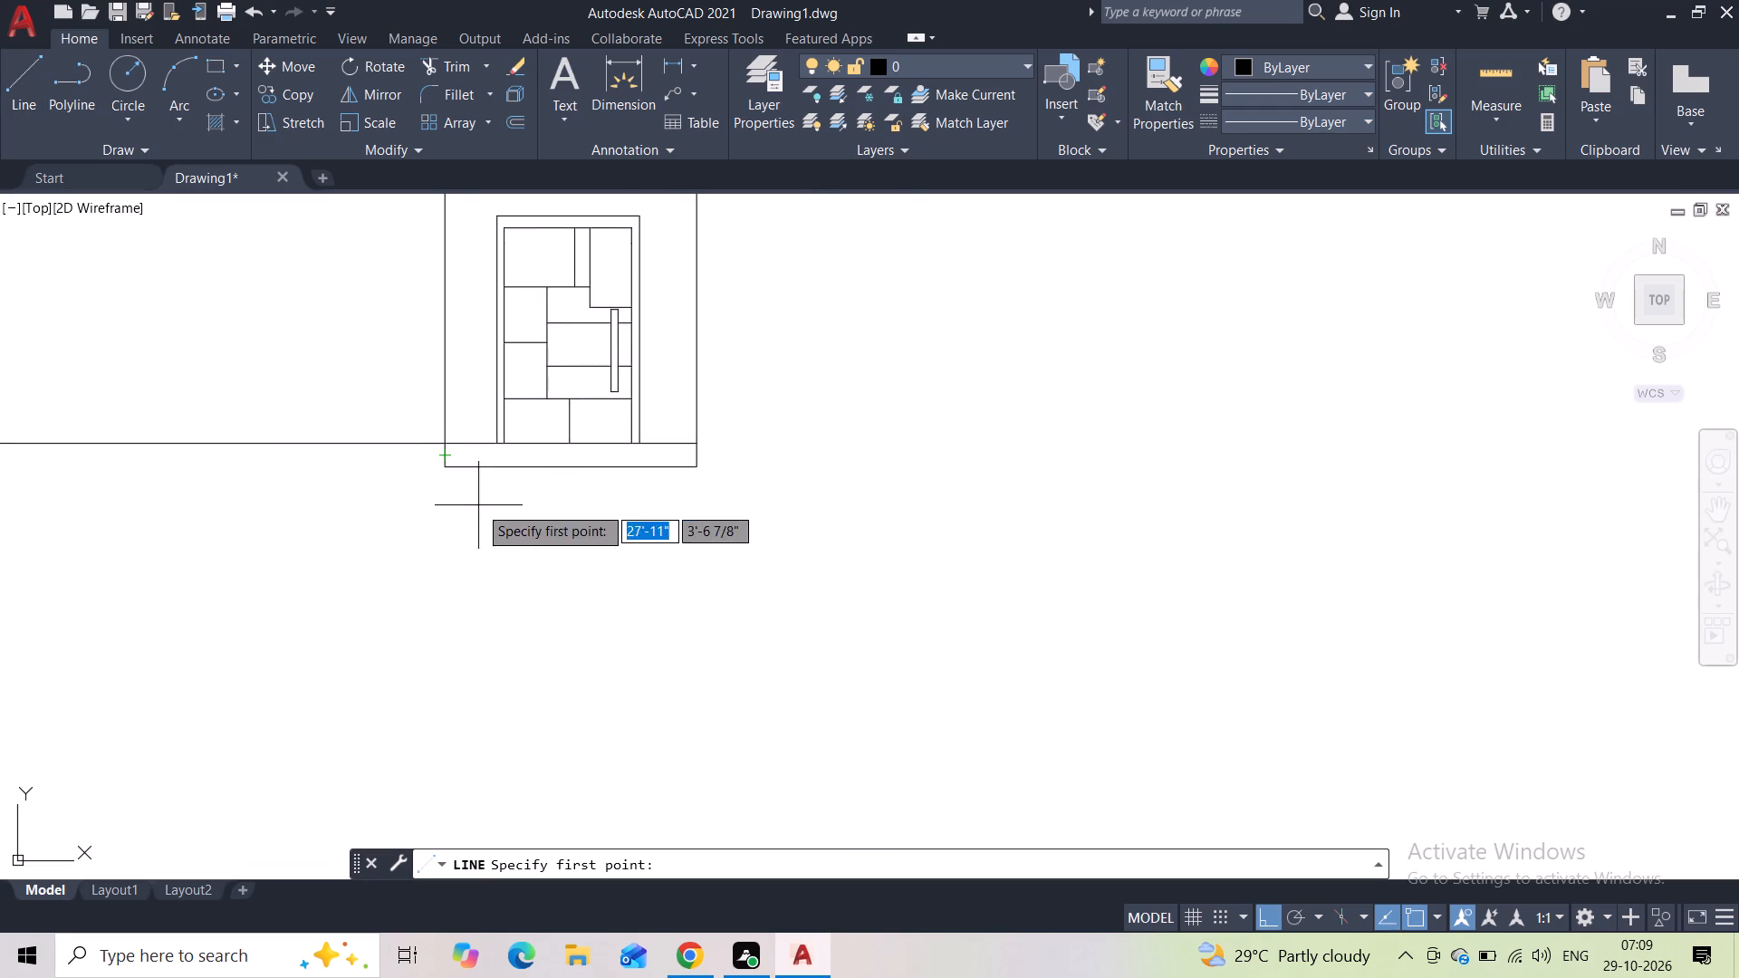
scroll(434, 488, "up", 2)
left_click(455, 432)
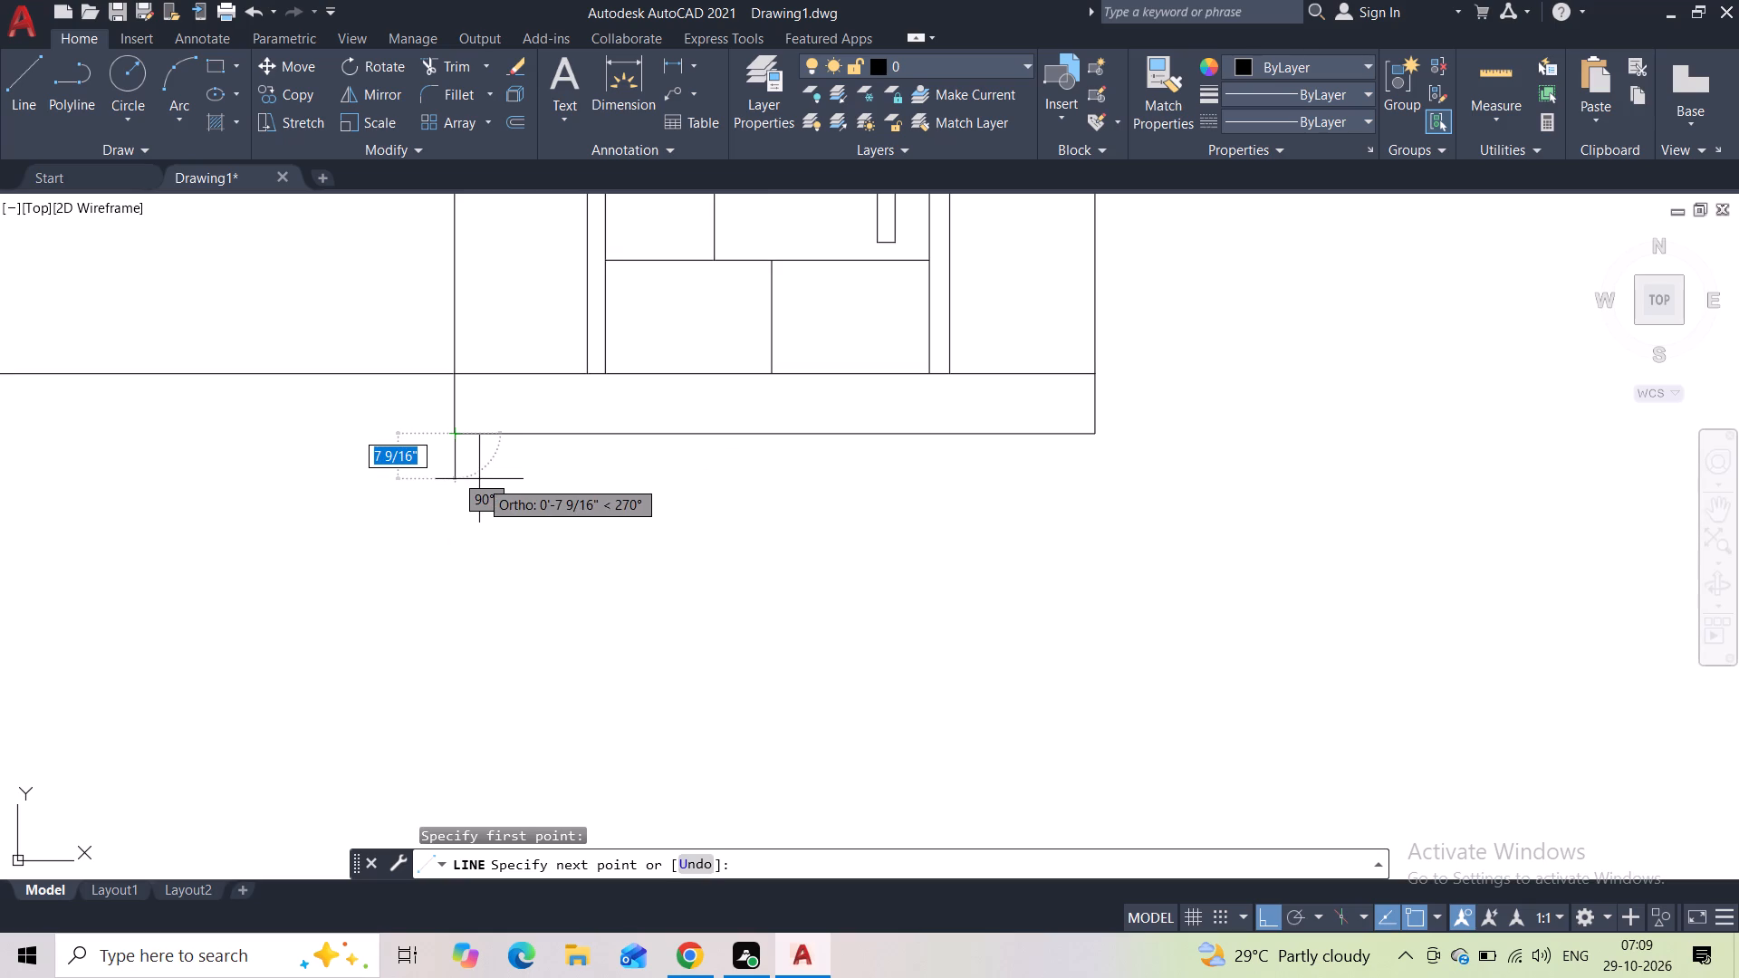
key("BackSpace")
type("10\"")
key("Return")
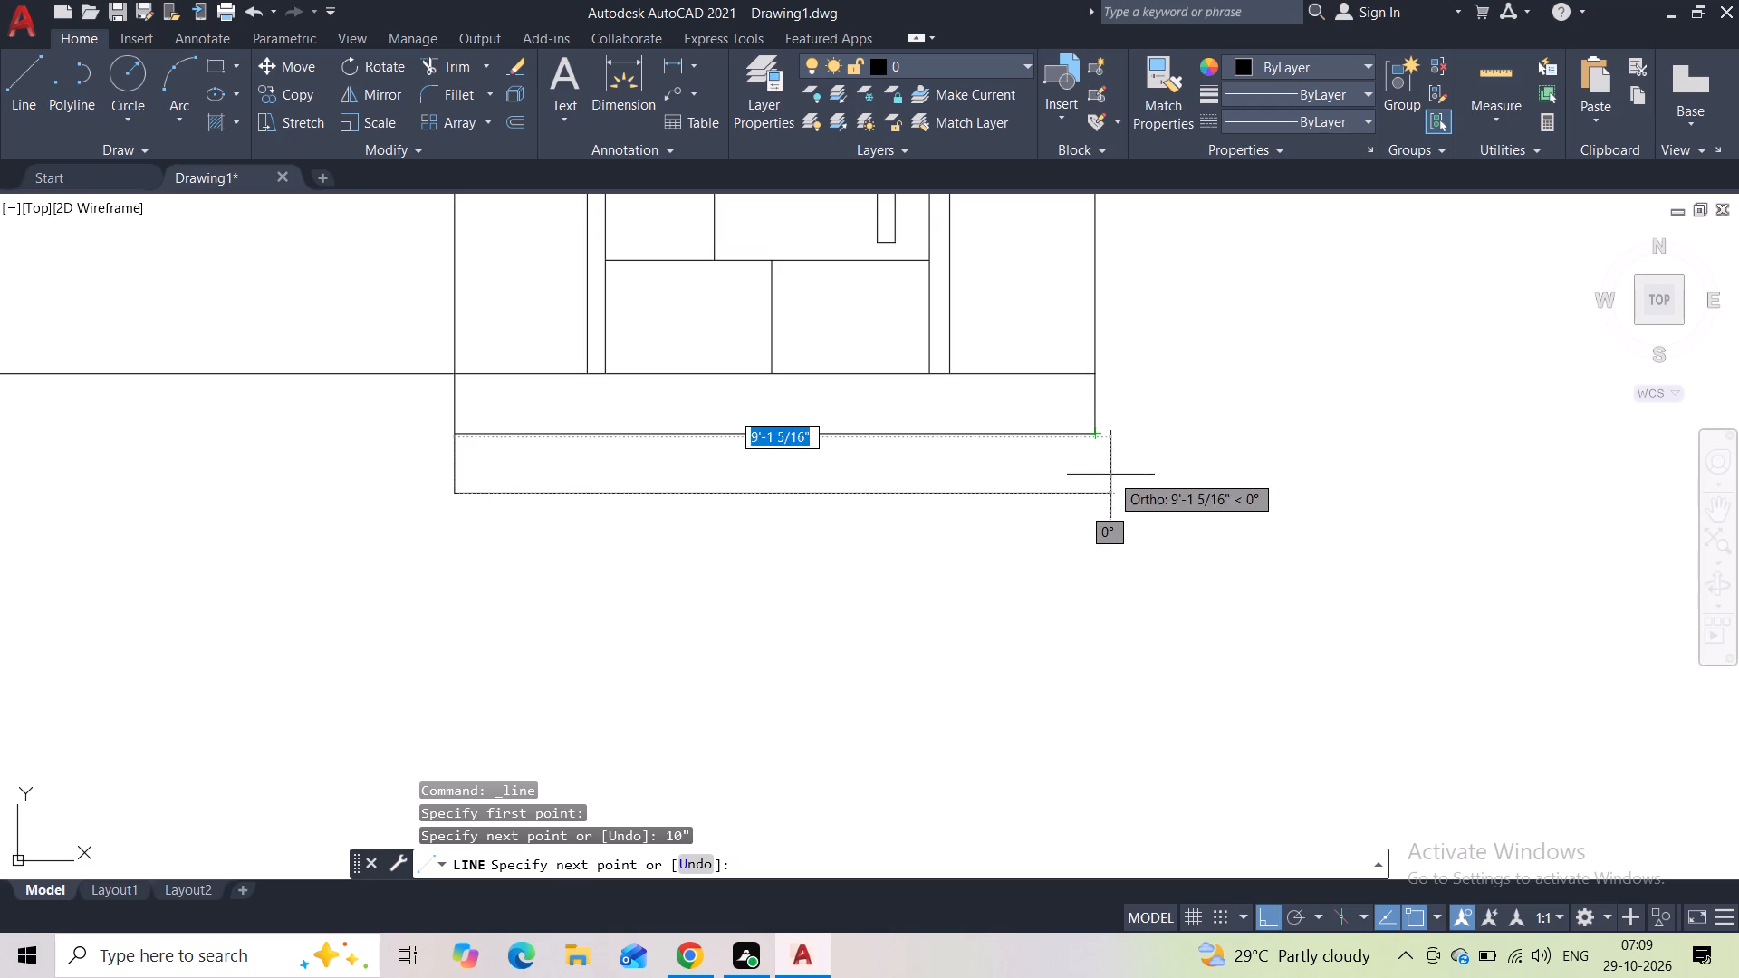
left_click(1093, 493)
left_click(1089, 443)
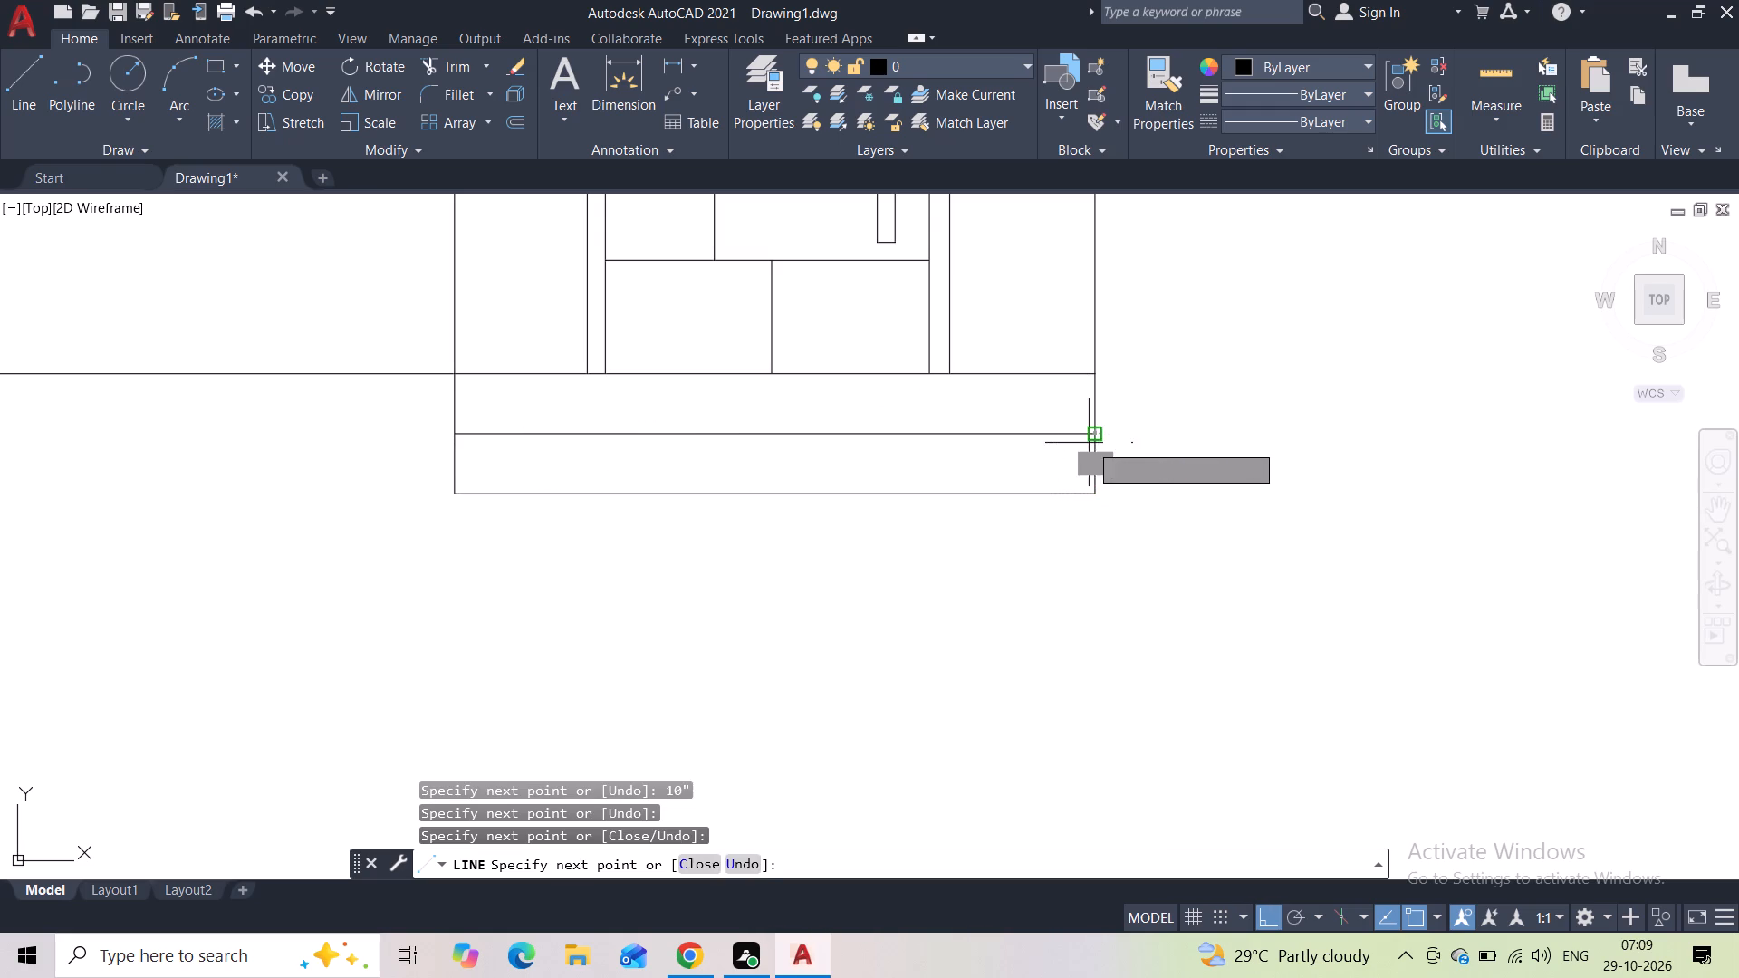
key("Escape")
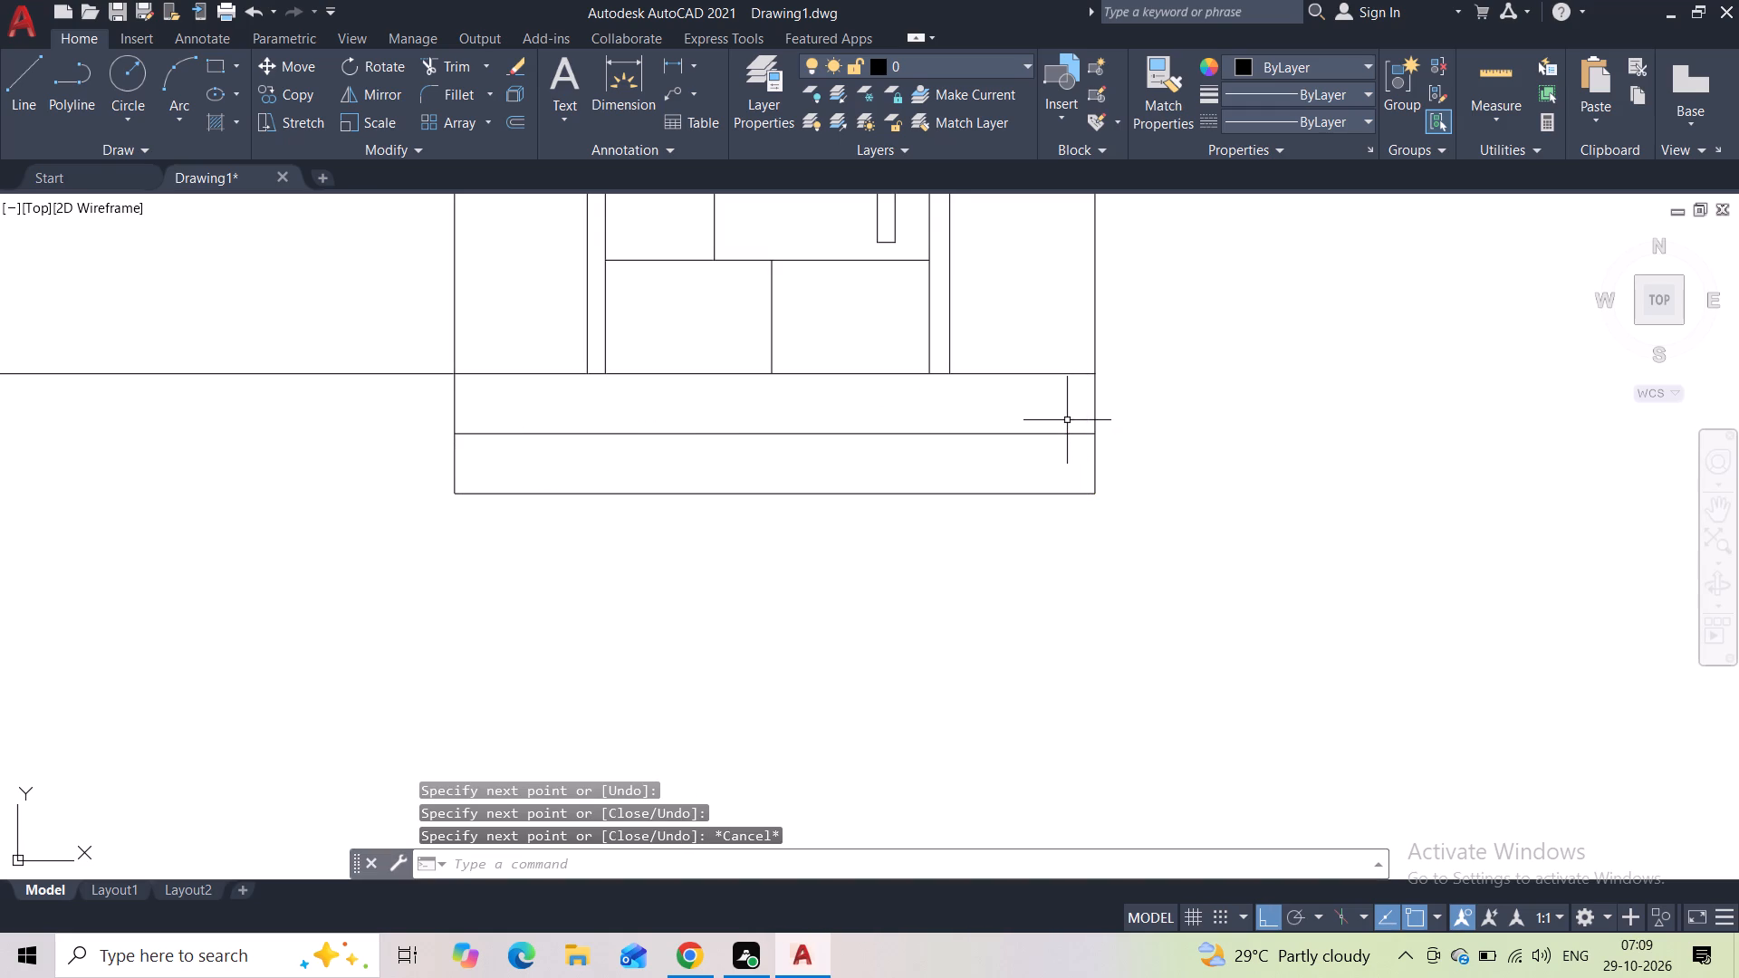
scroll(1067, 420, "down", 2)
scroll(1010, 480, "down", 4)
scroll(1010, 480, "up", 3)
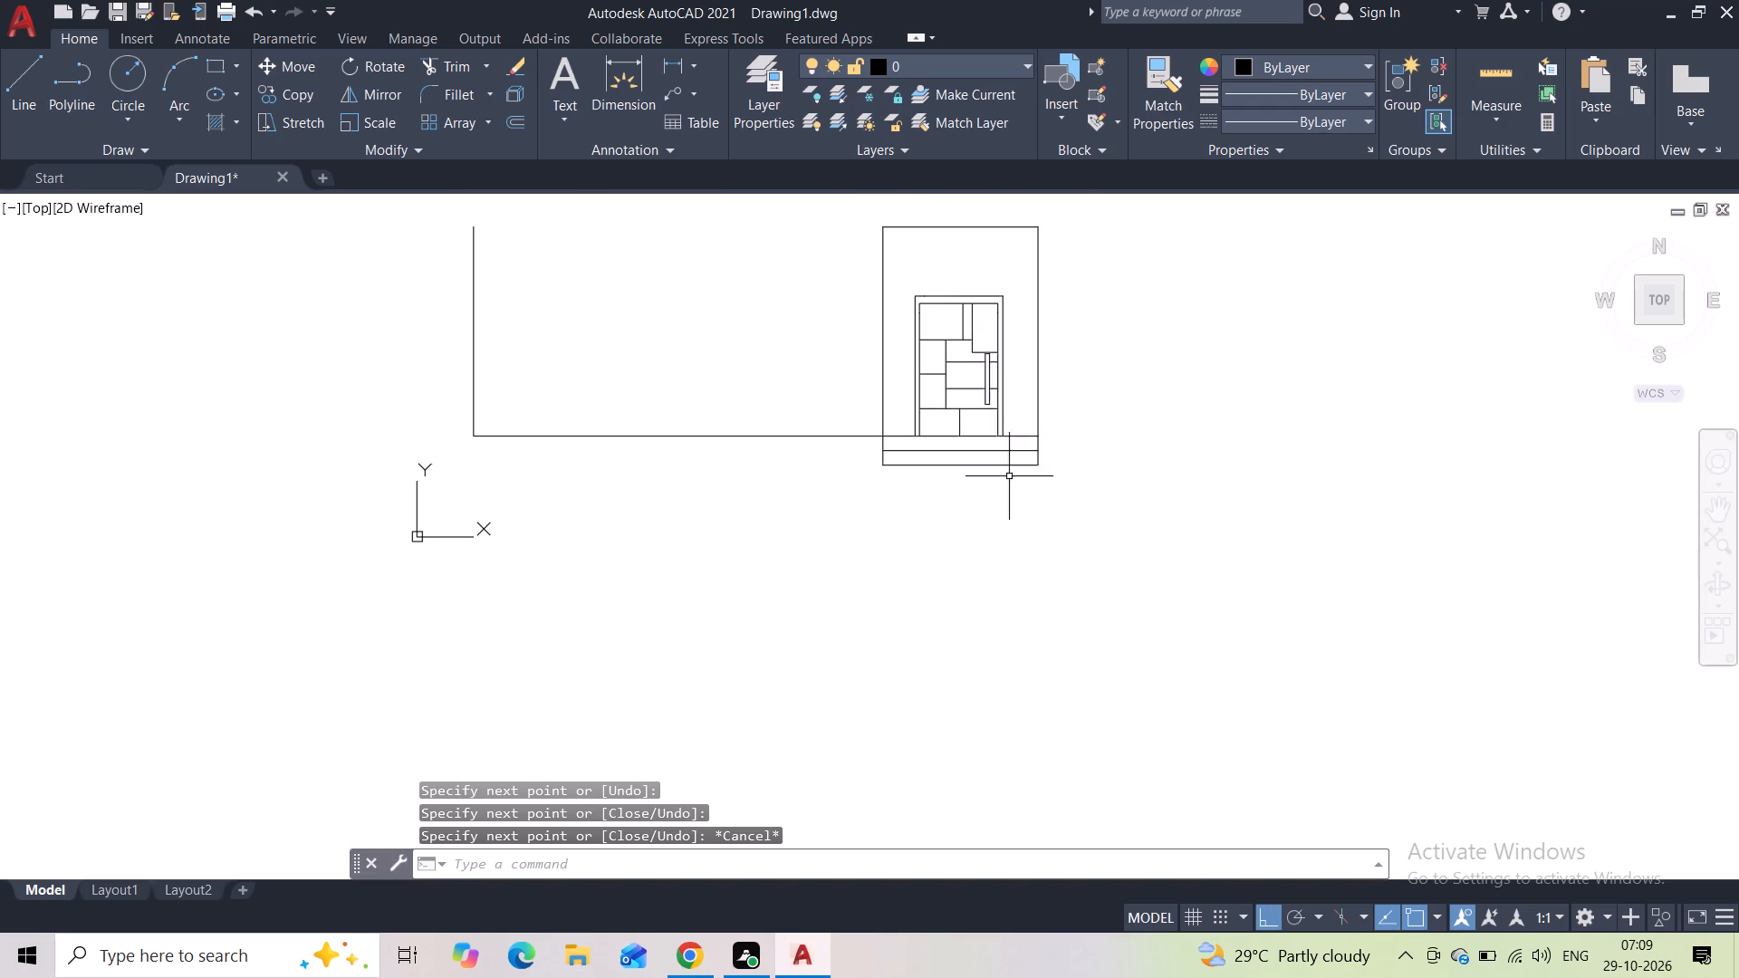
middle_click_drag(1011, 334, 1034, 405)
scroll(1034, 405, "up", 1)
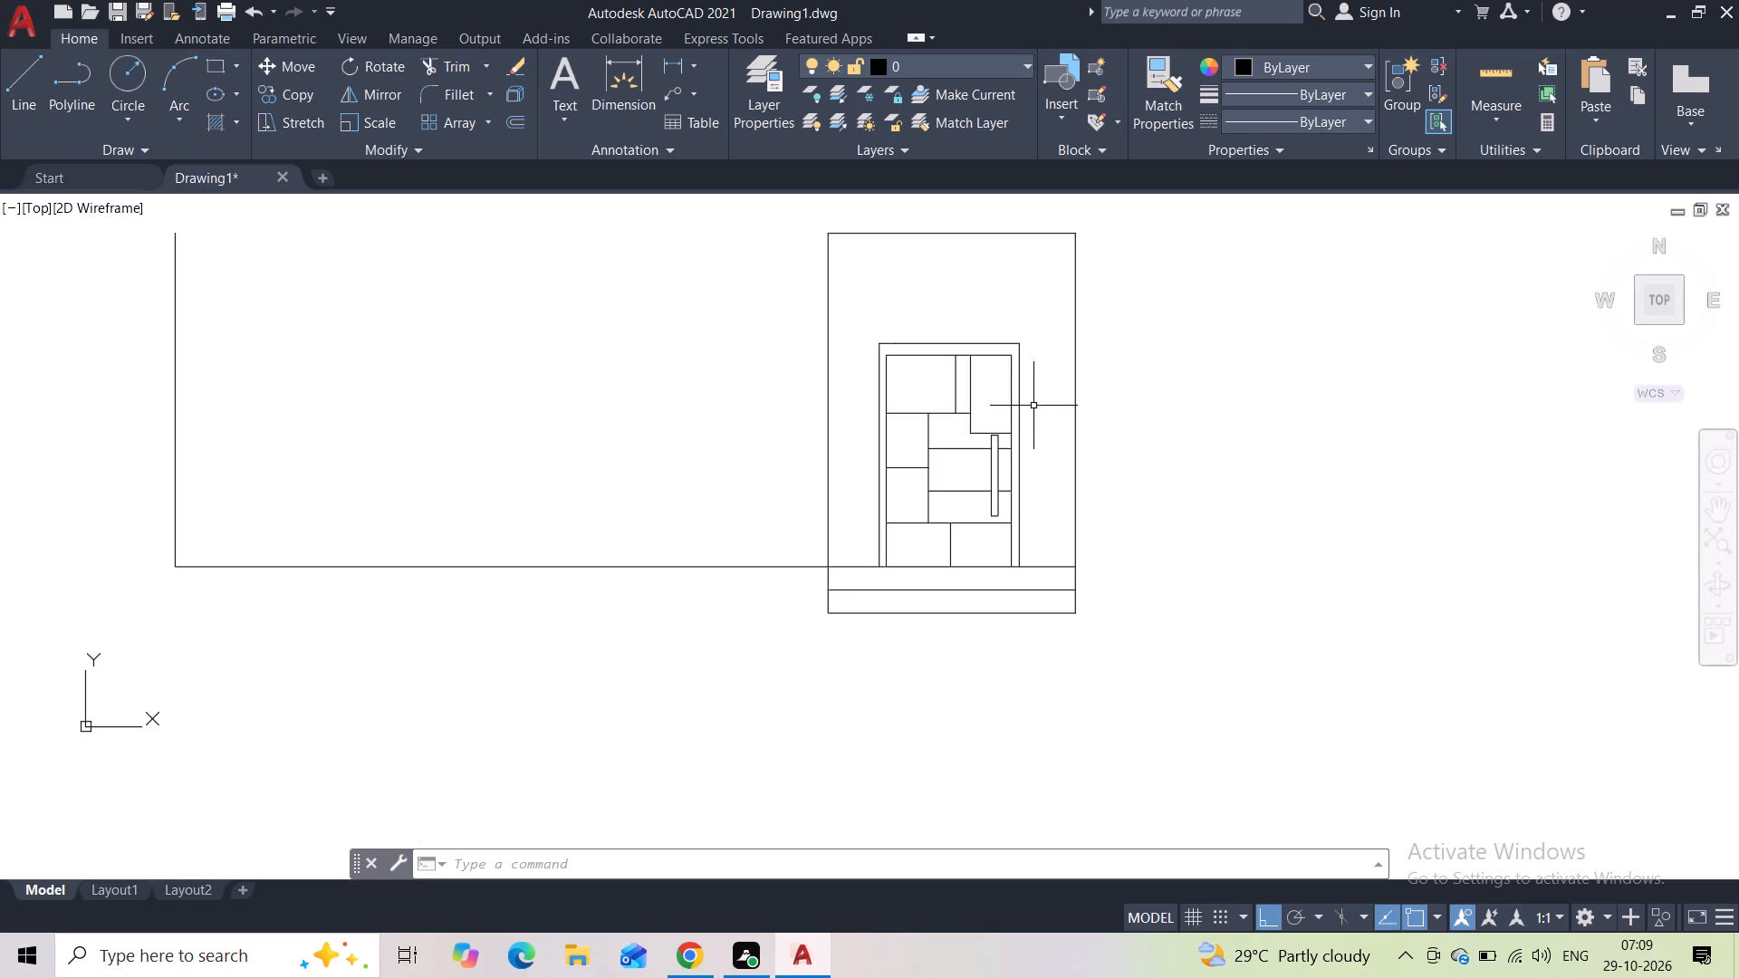
Draw a third 10" high step directly beneath the second one, spanning the same width and closing up to its lower right corner.
key("space")
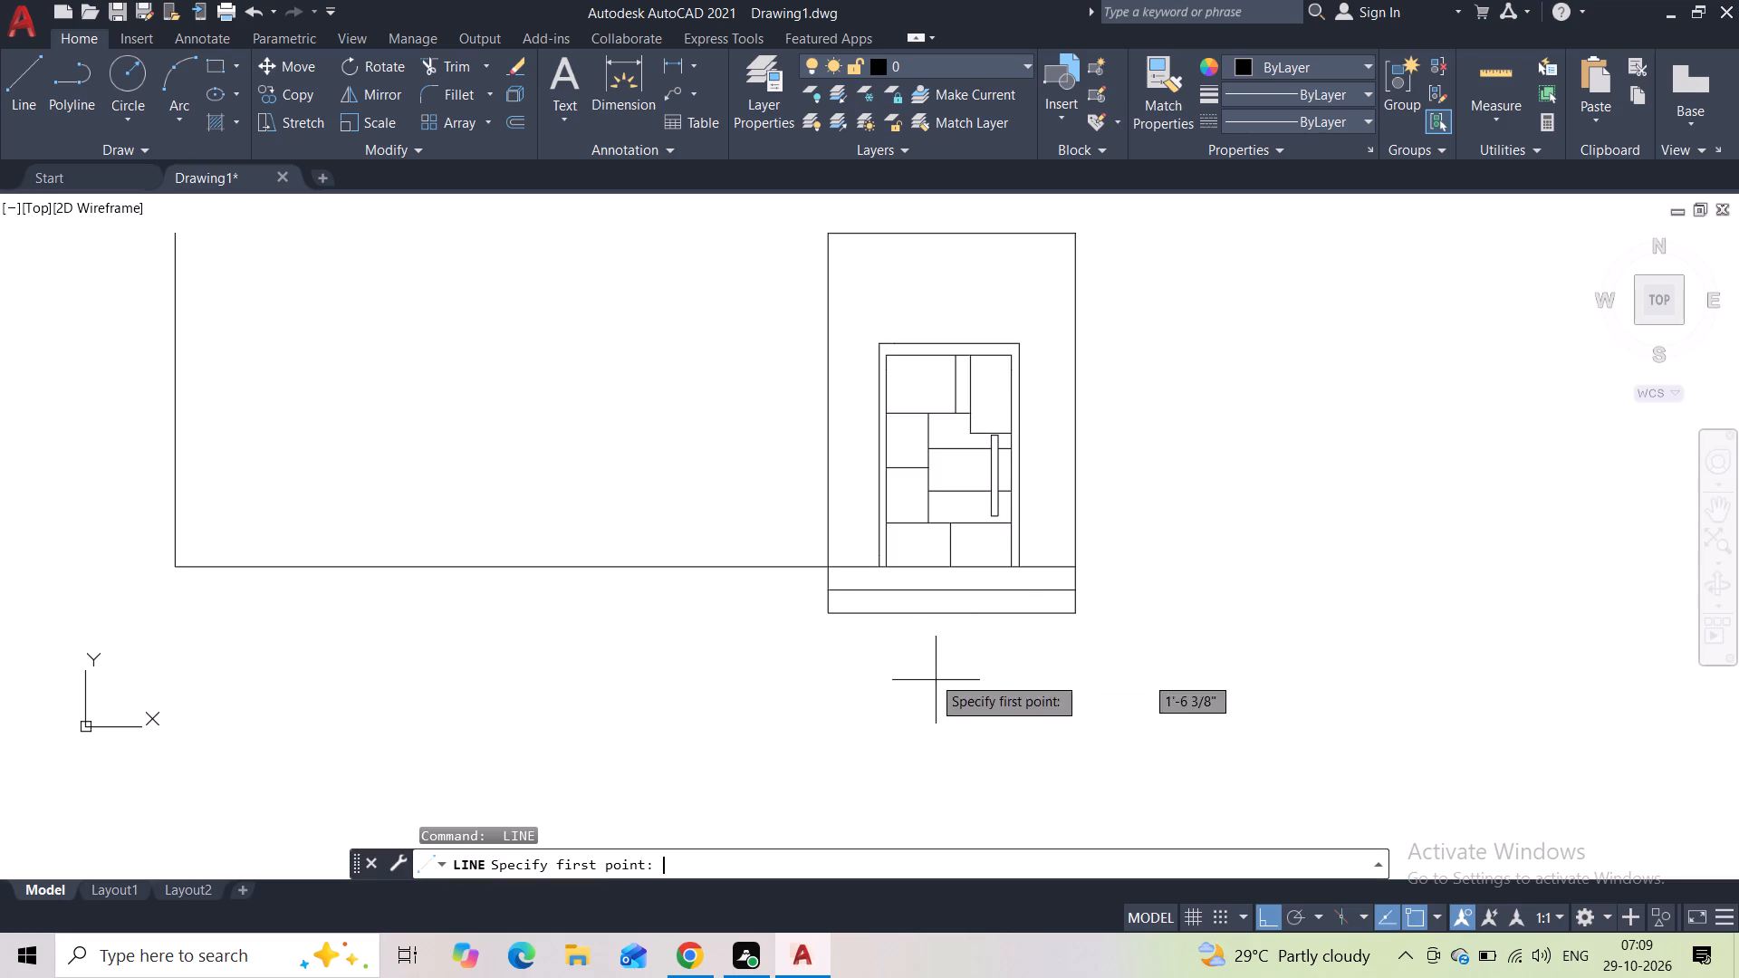
left_click(835, 611)
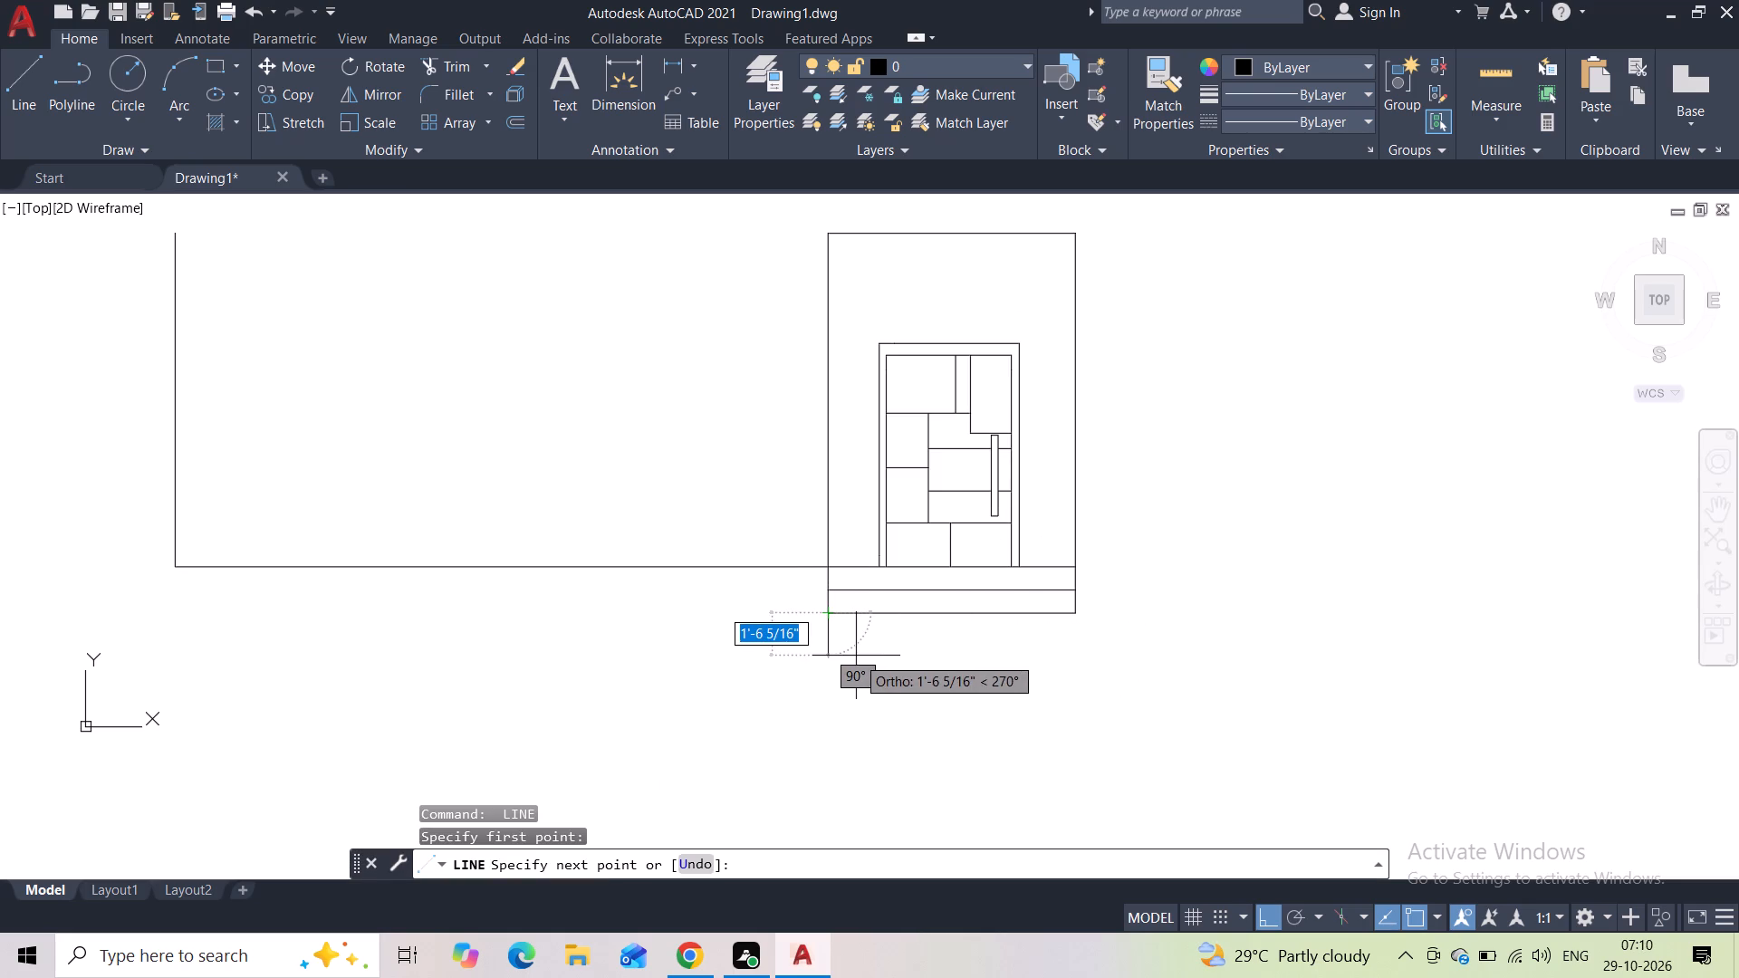
type("10")
key("shift+quotedbl")
key("Return")
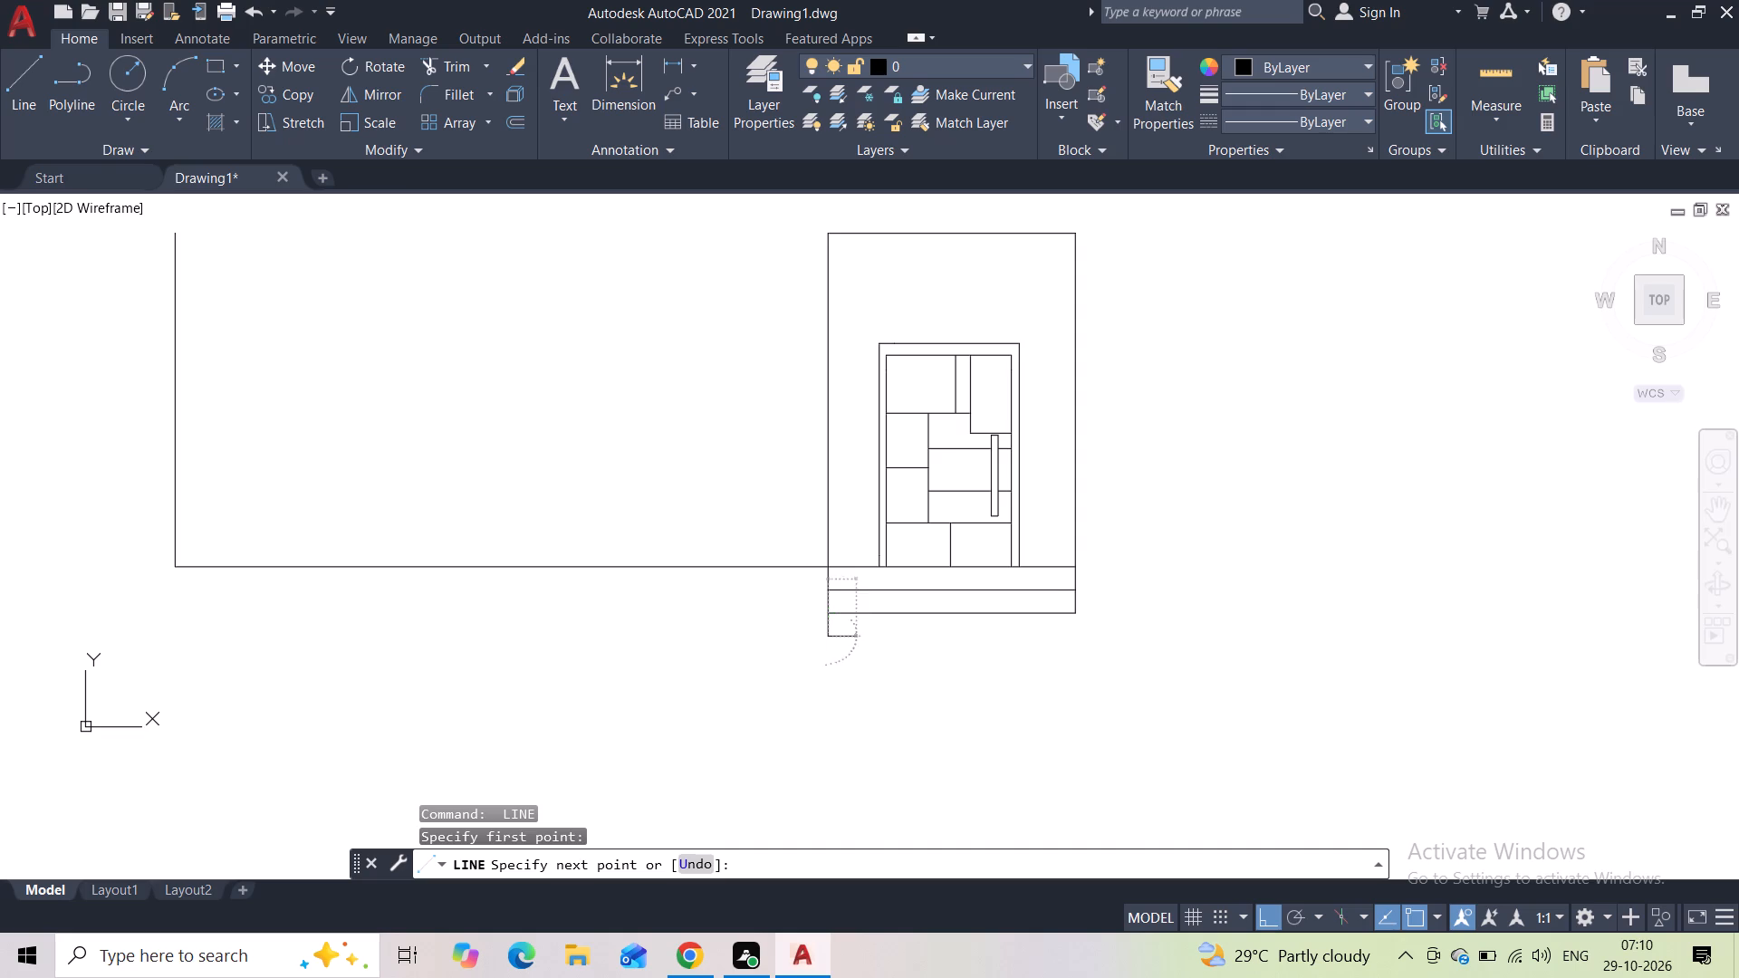
scroll(1053, 641, "up", 2)
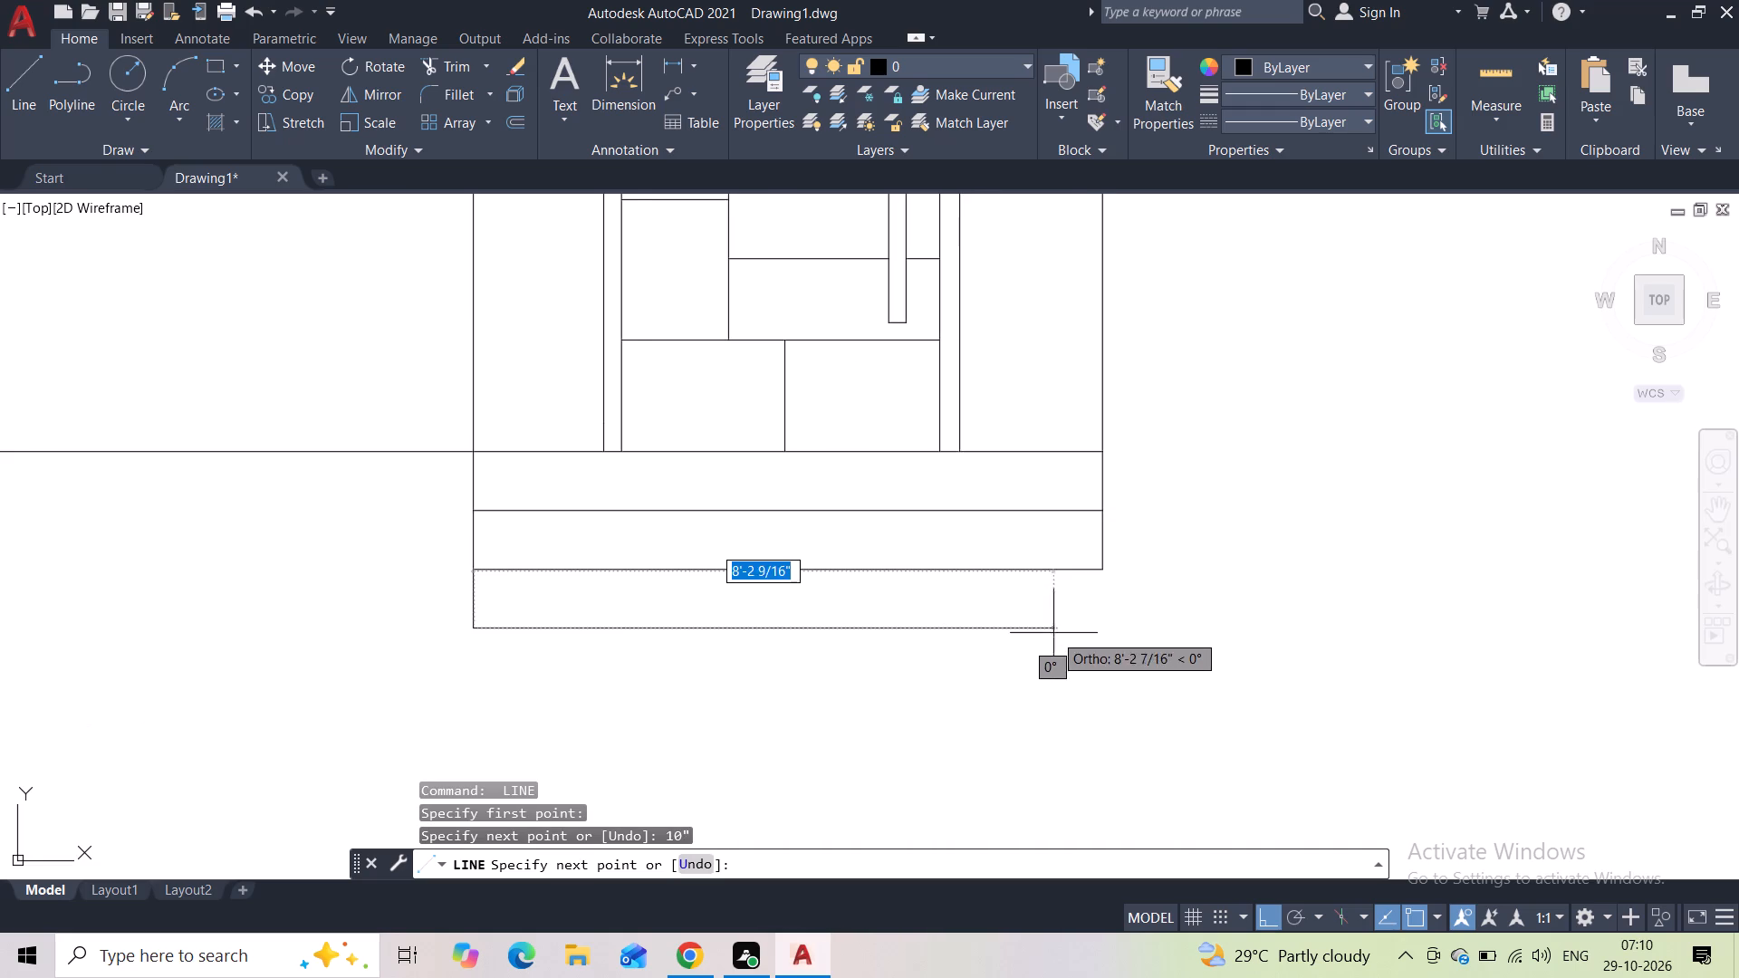
left_click(1103, 638)
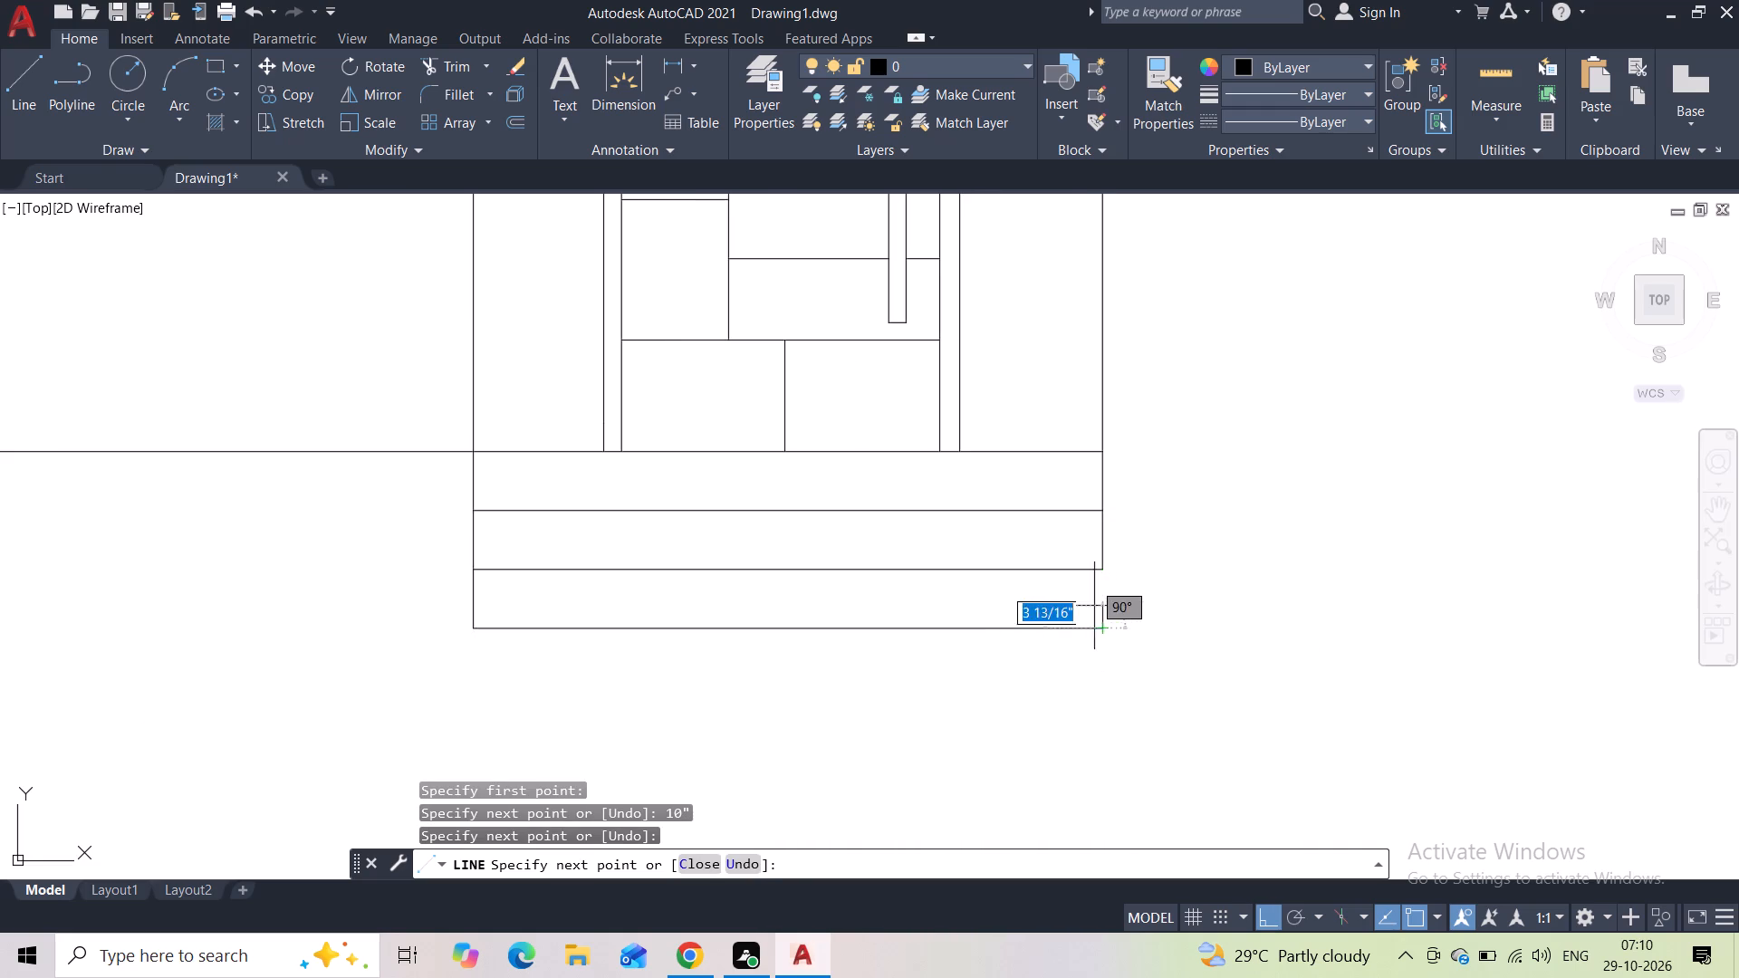
left_click(1094, 571)
key("Escape")
Lower the top line of the door outline slightly between its two verticals.
scroll(971, 551, "down", 4)
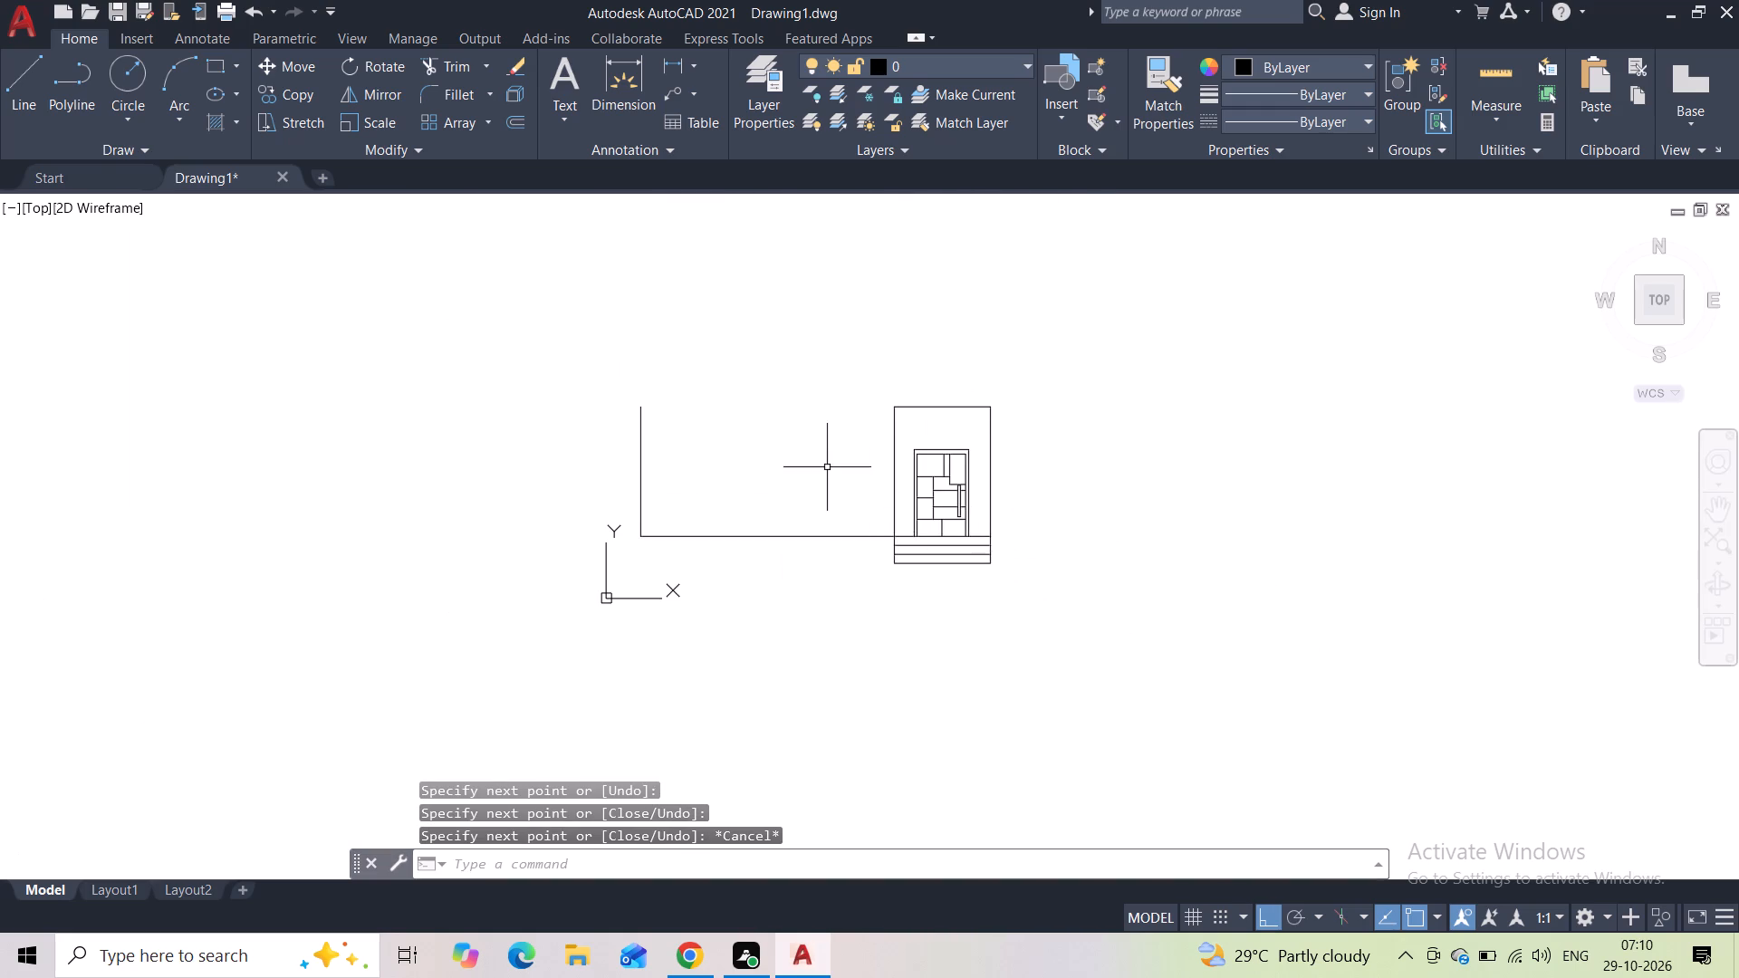
middle_click_drag(754, 429, 694, 477)
scroll(845, 454, "up", 3)
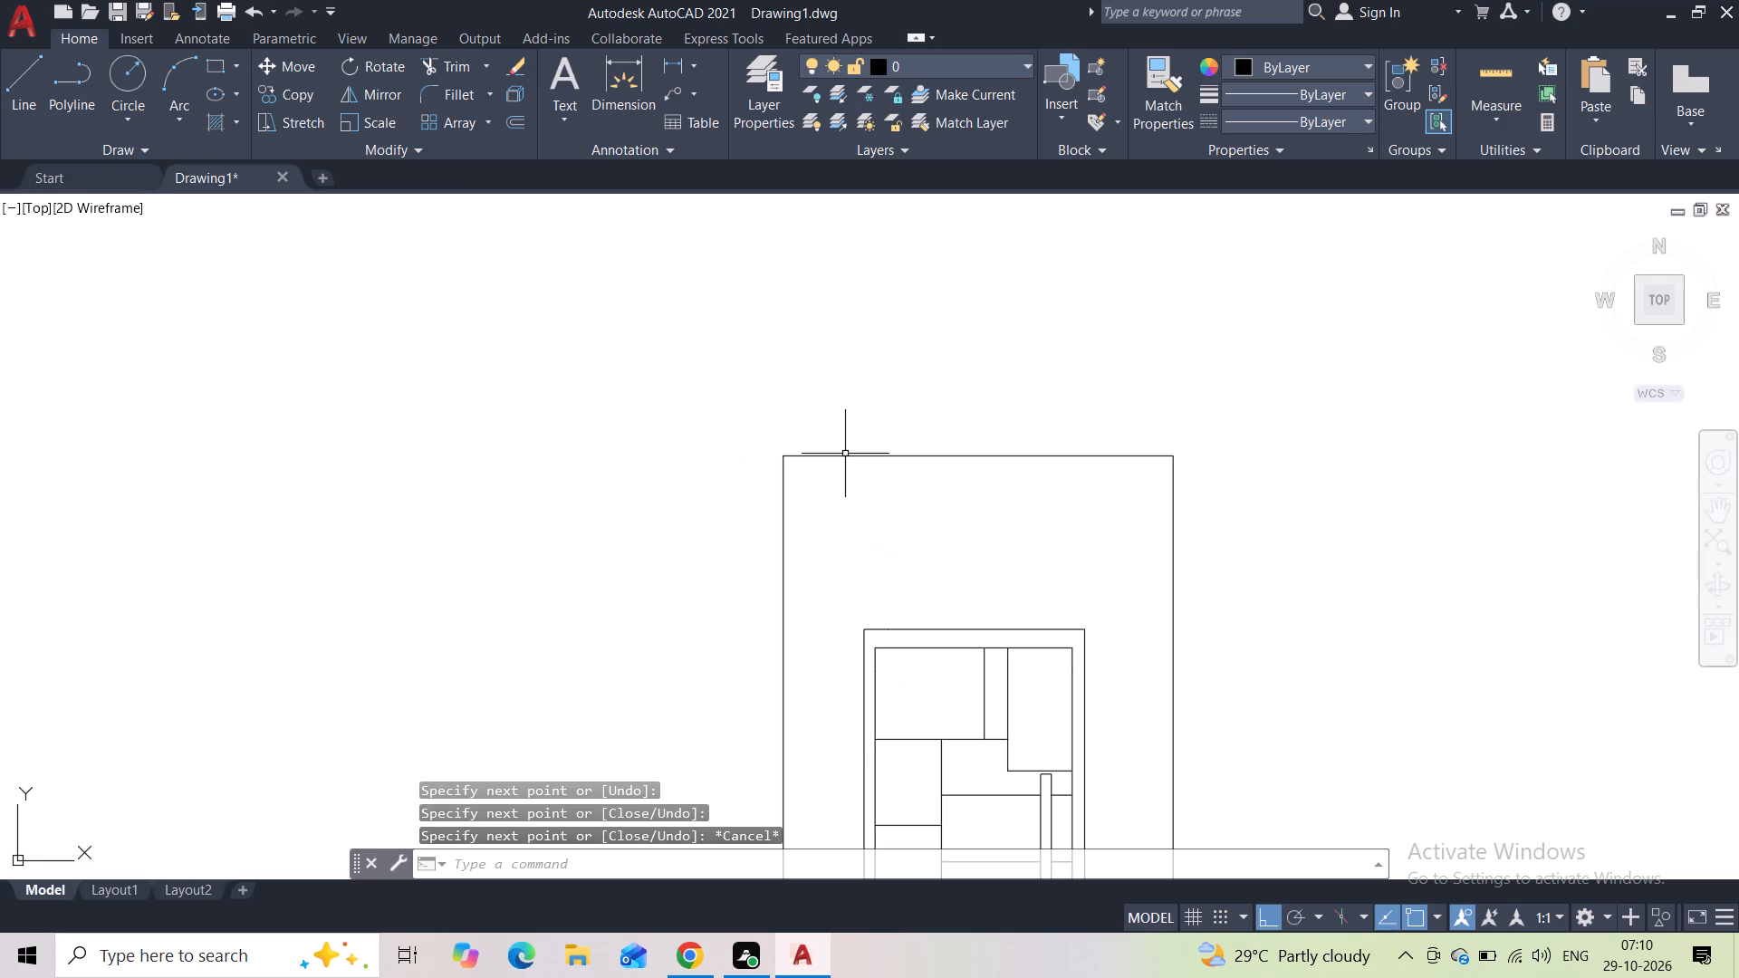
left_click(863, 428)
left_click(848, 489)
scroll(879, 417, "down", 1)
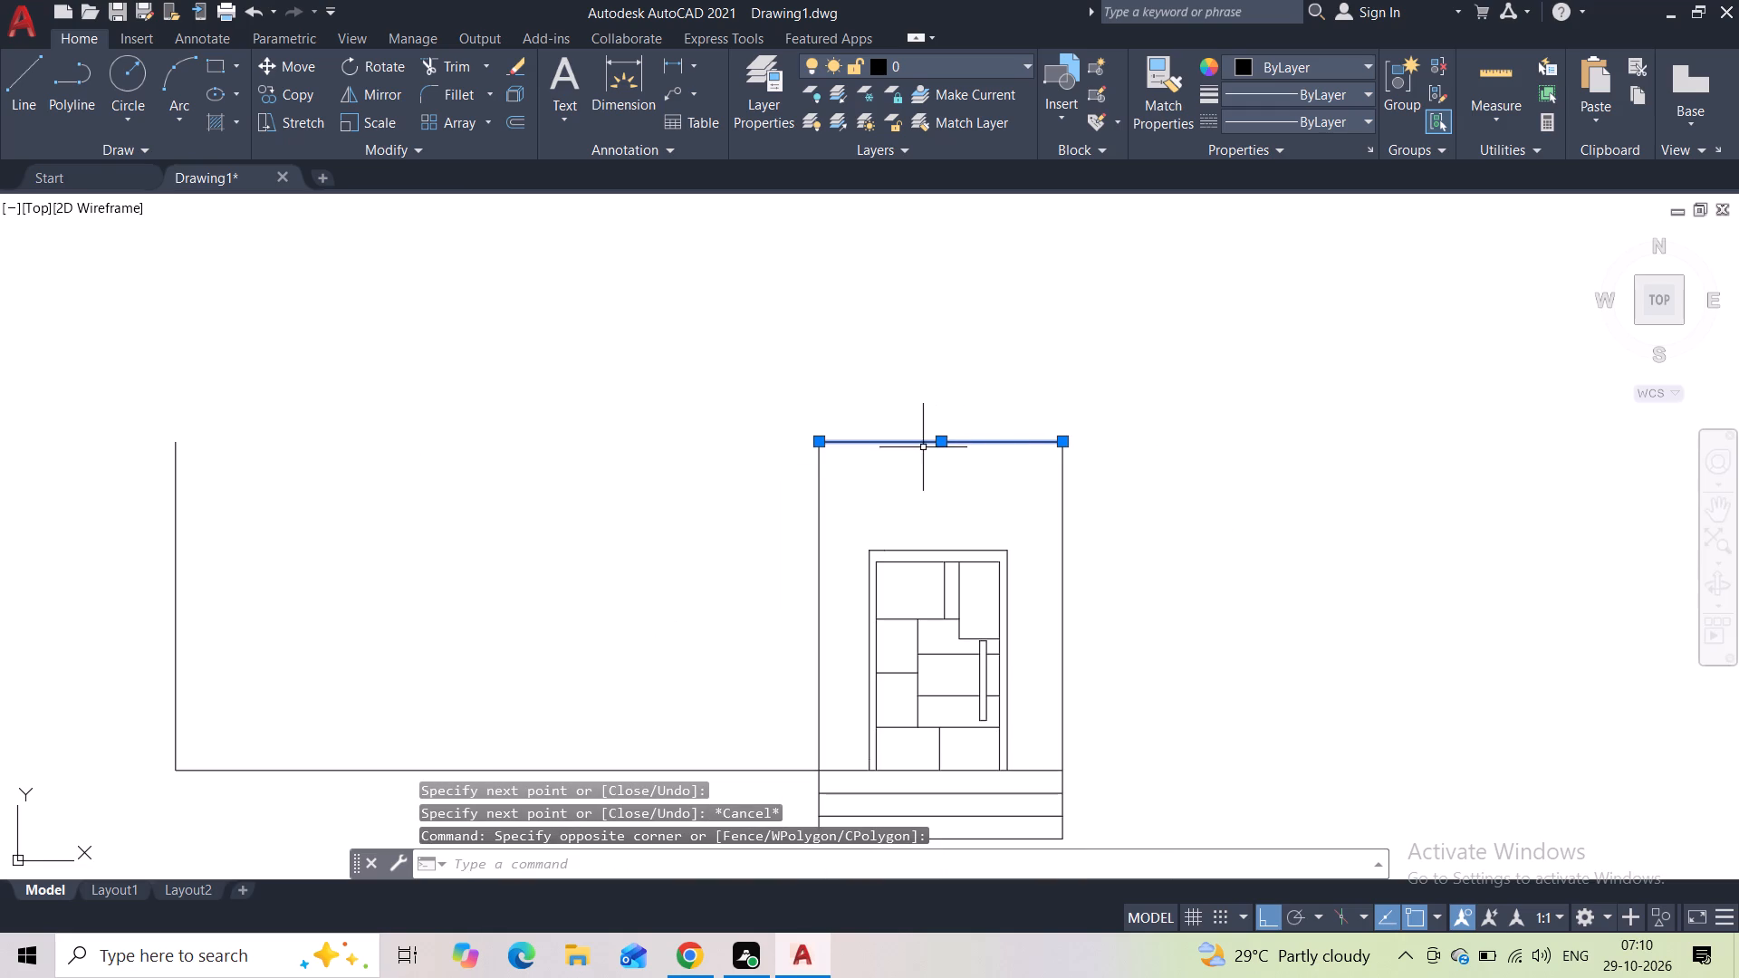
left_click(943, 437)
left_click(946, 462)
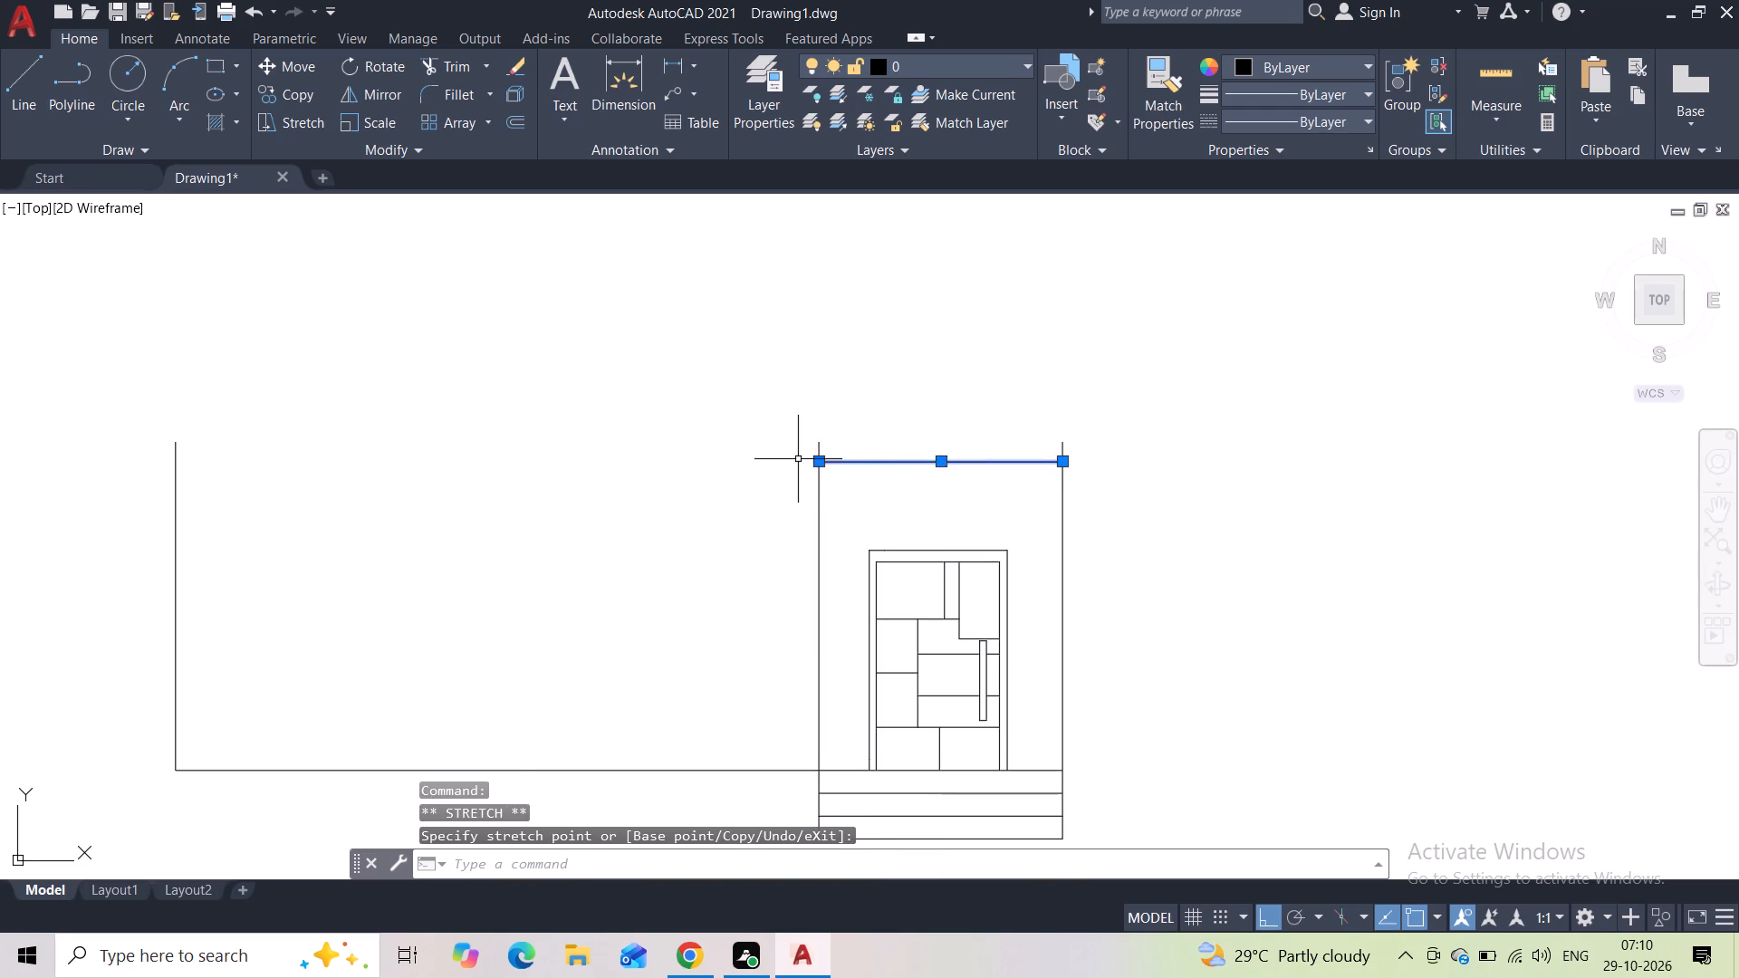
key("Escape")
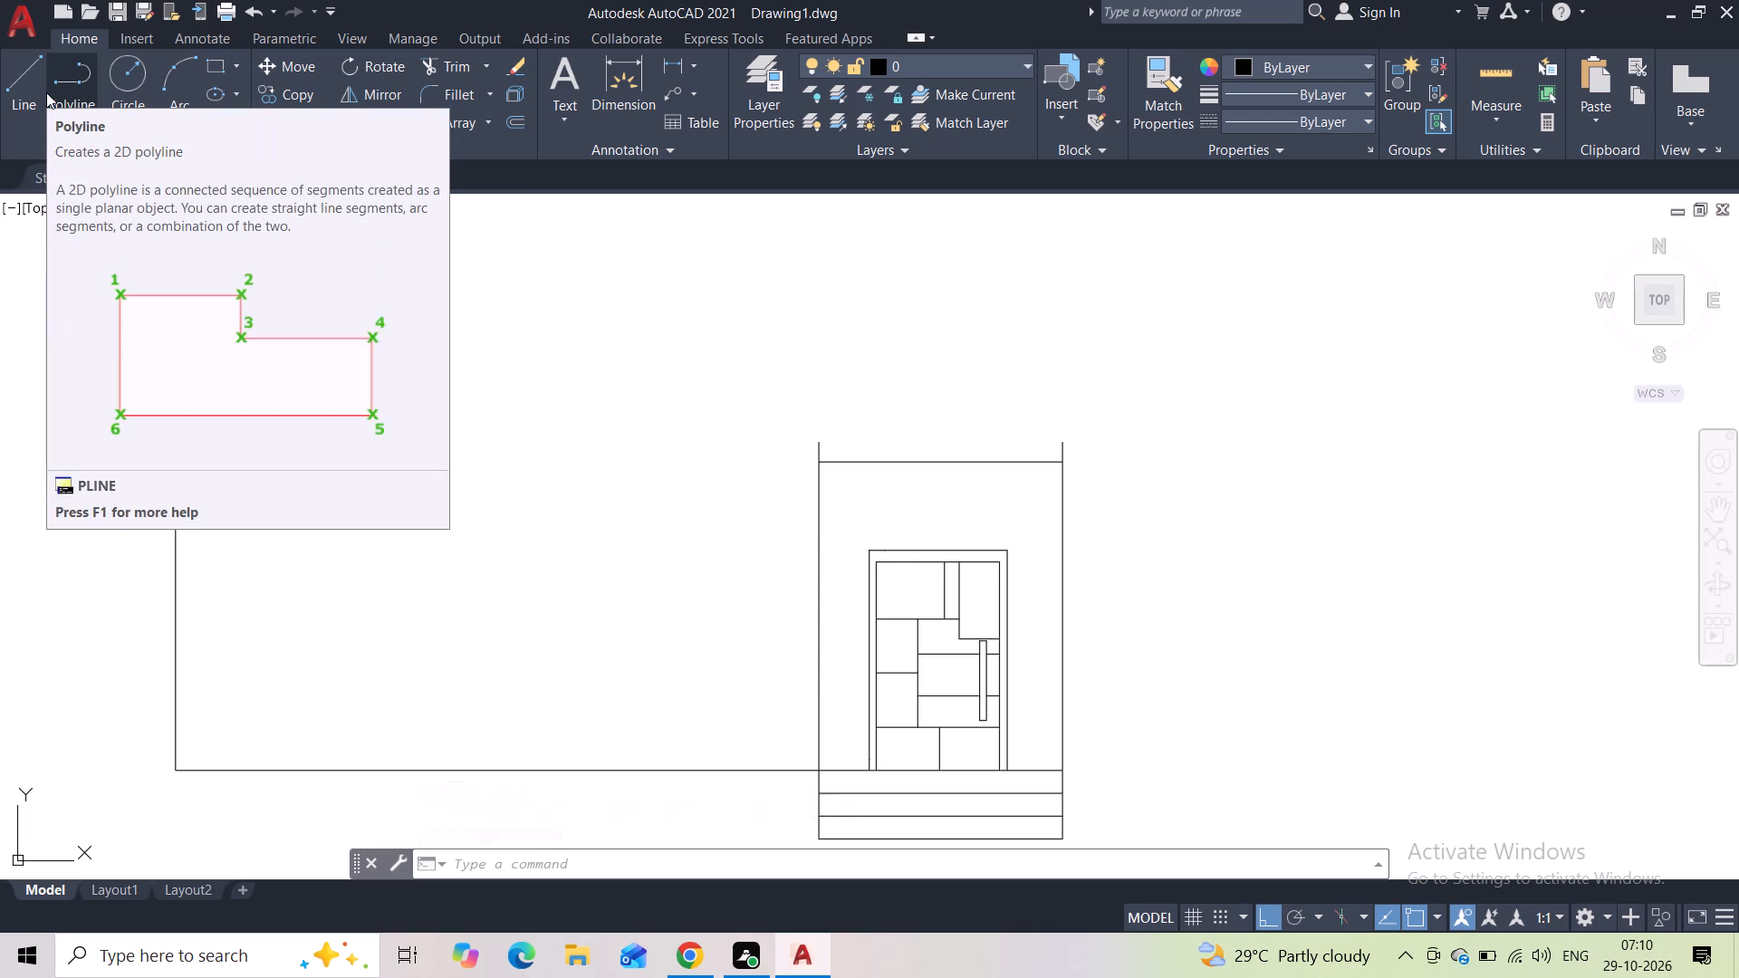
Move the top line of the door outline slightly further down towards the door frame.
middle_click_drag(461, 516, 437, 363)
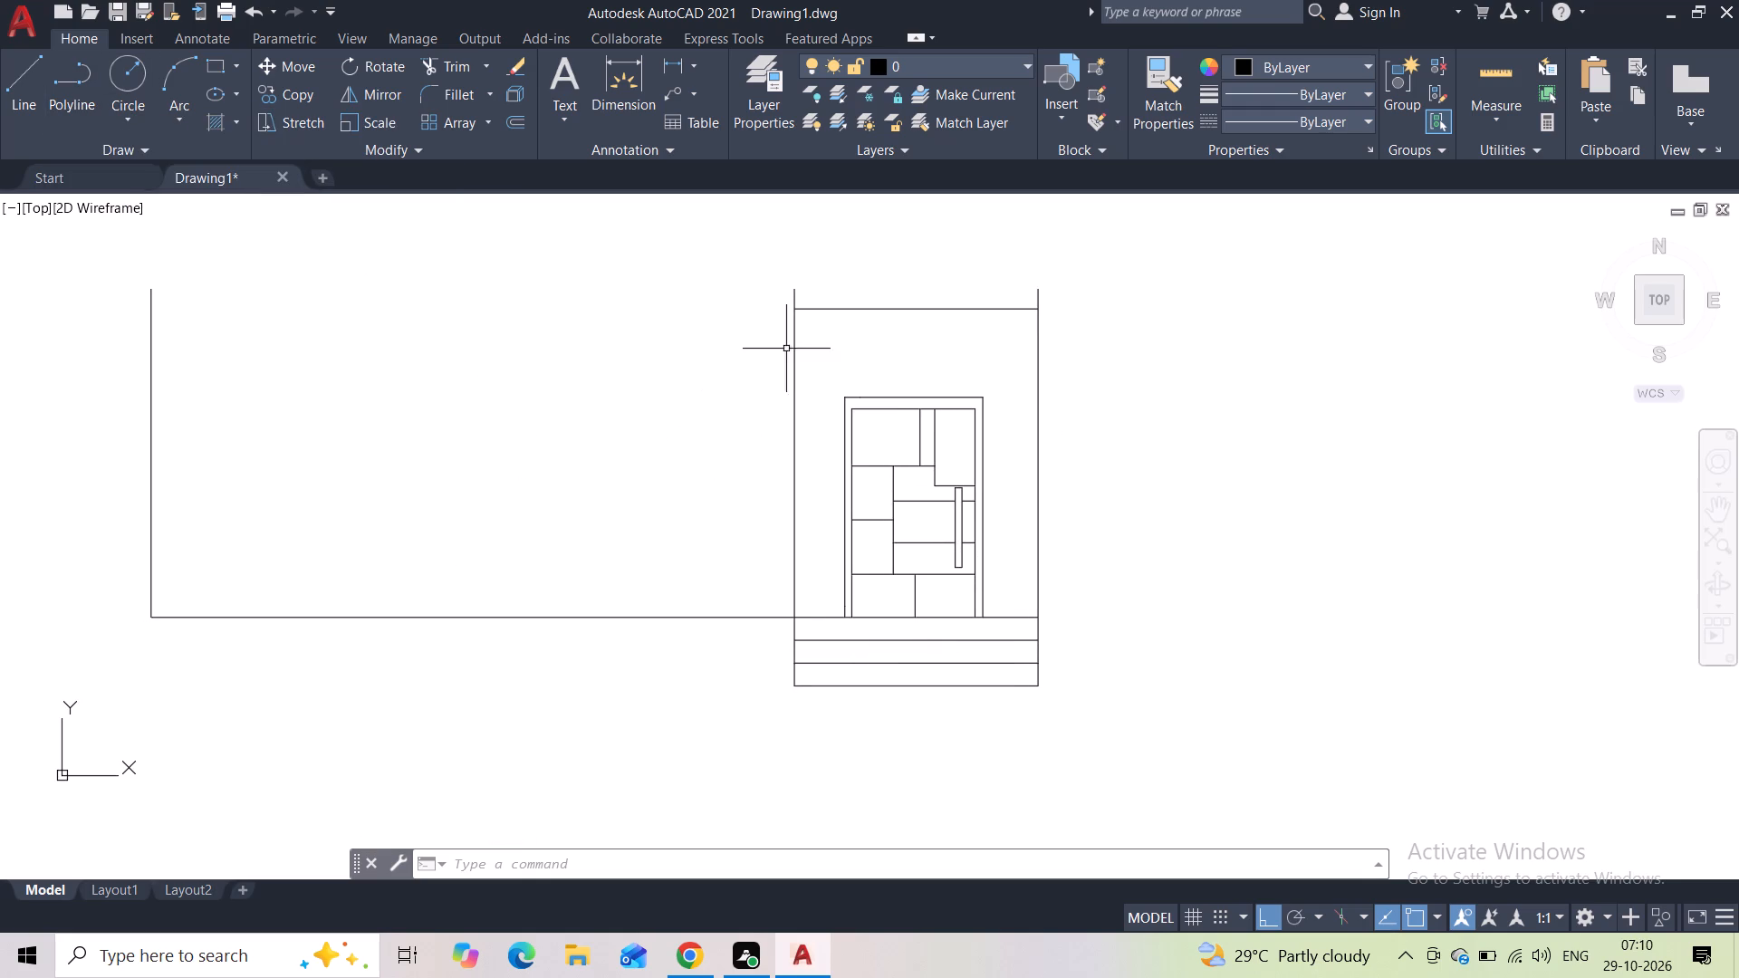
left_click(836, 294)
left_click(842, 325)
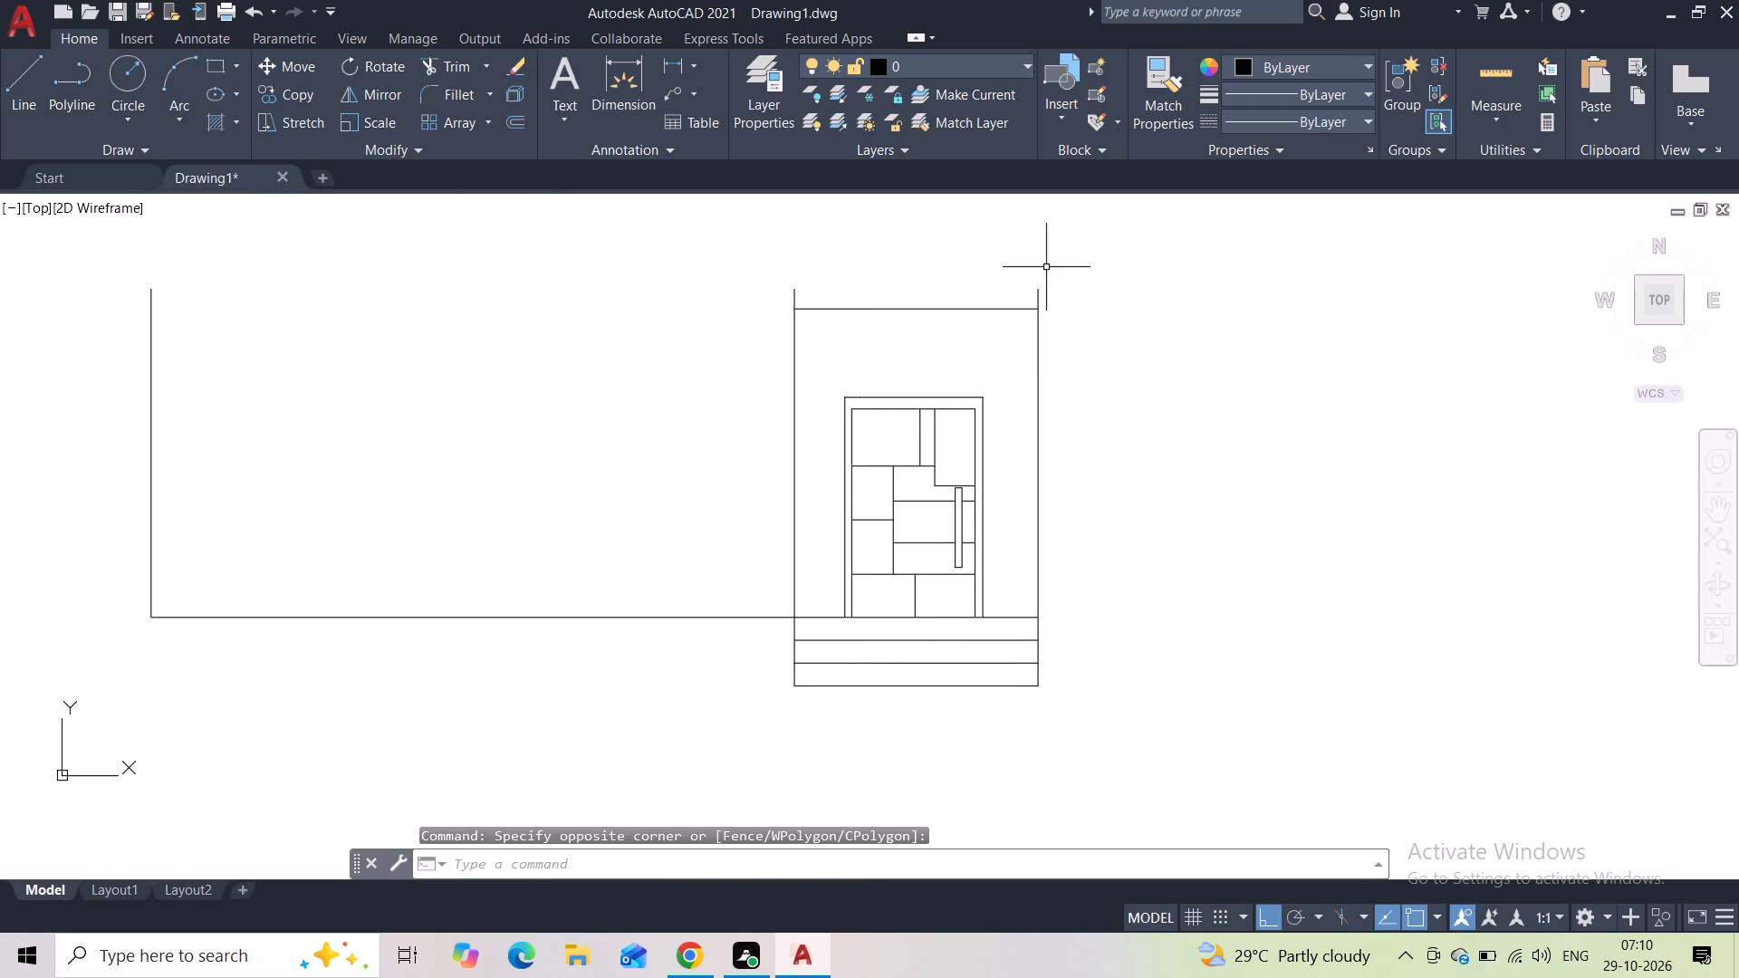
left_click(911, 286)
left_click(891, 343)
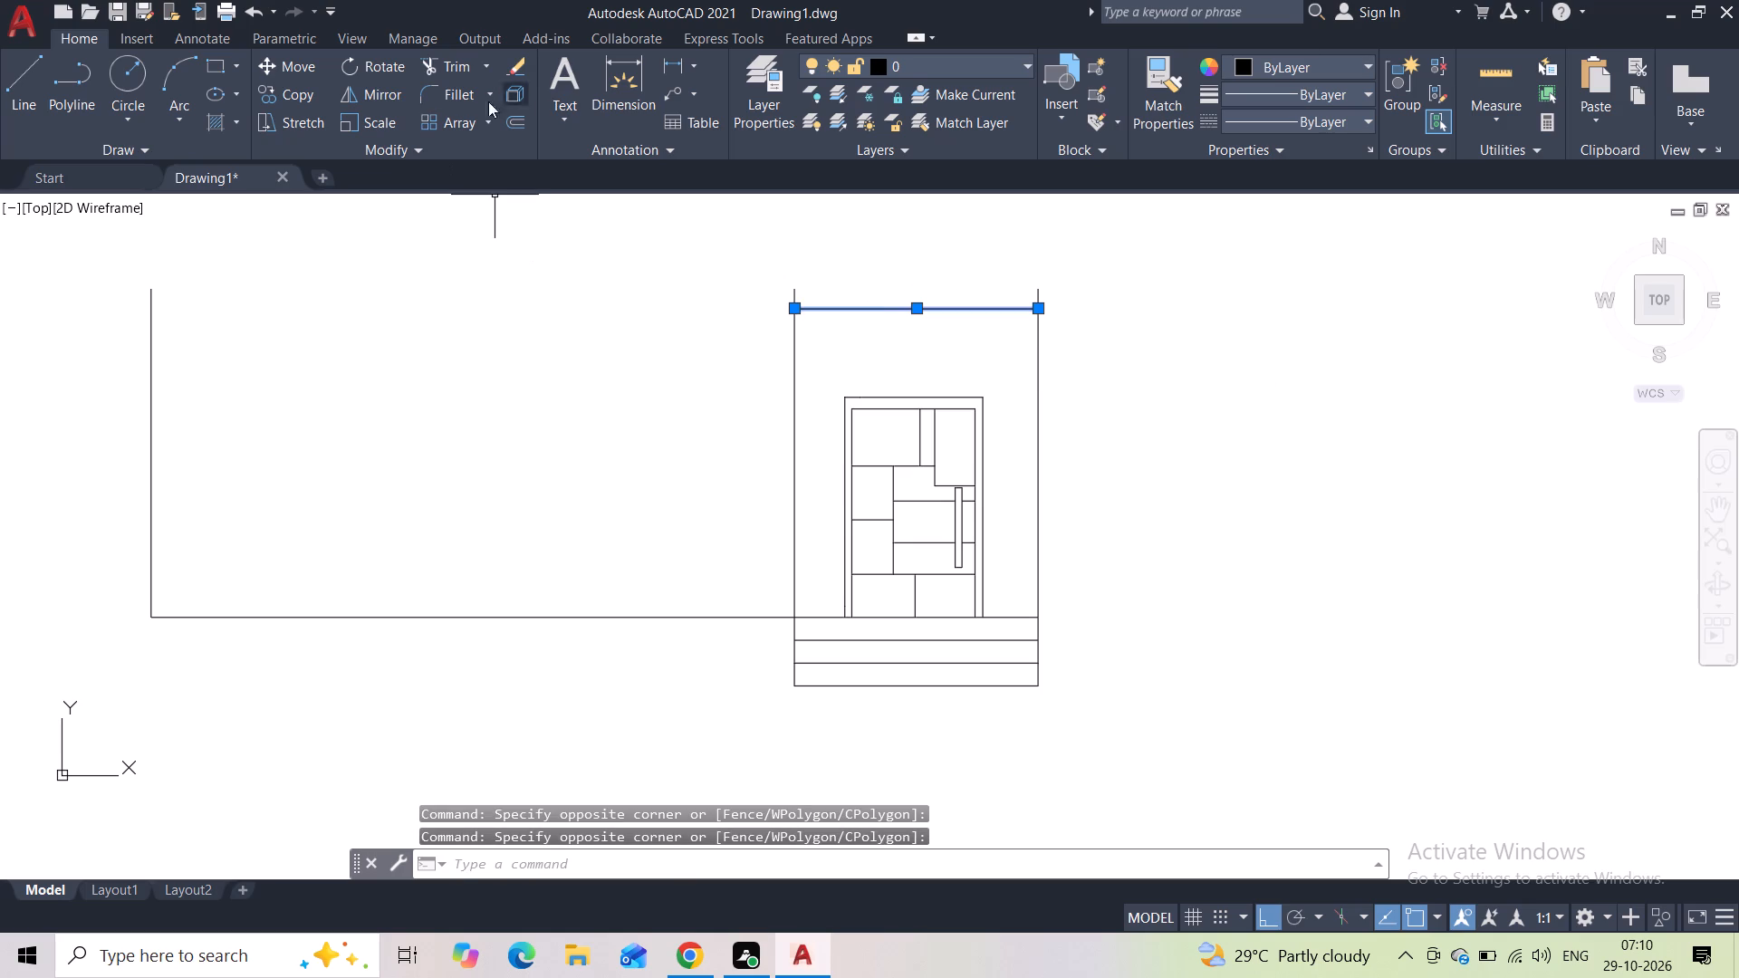
left_click(268, 67)
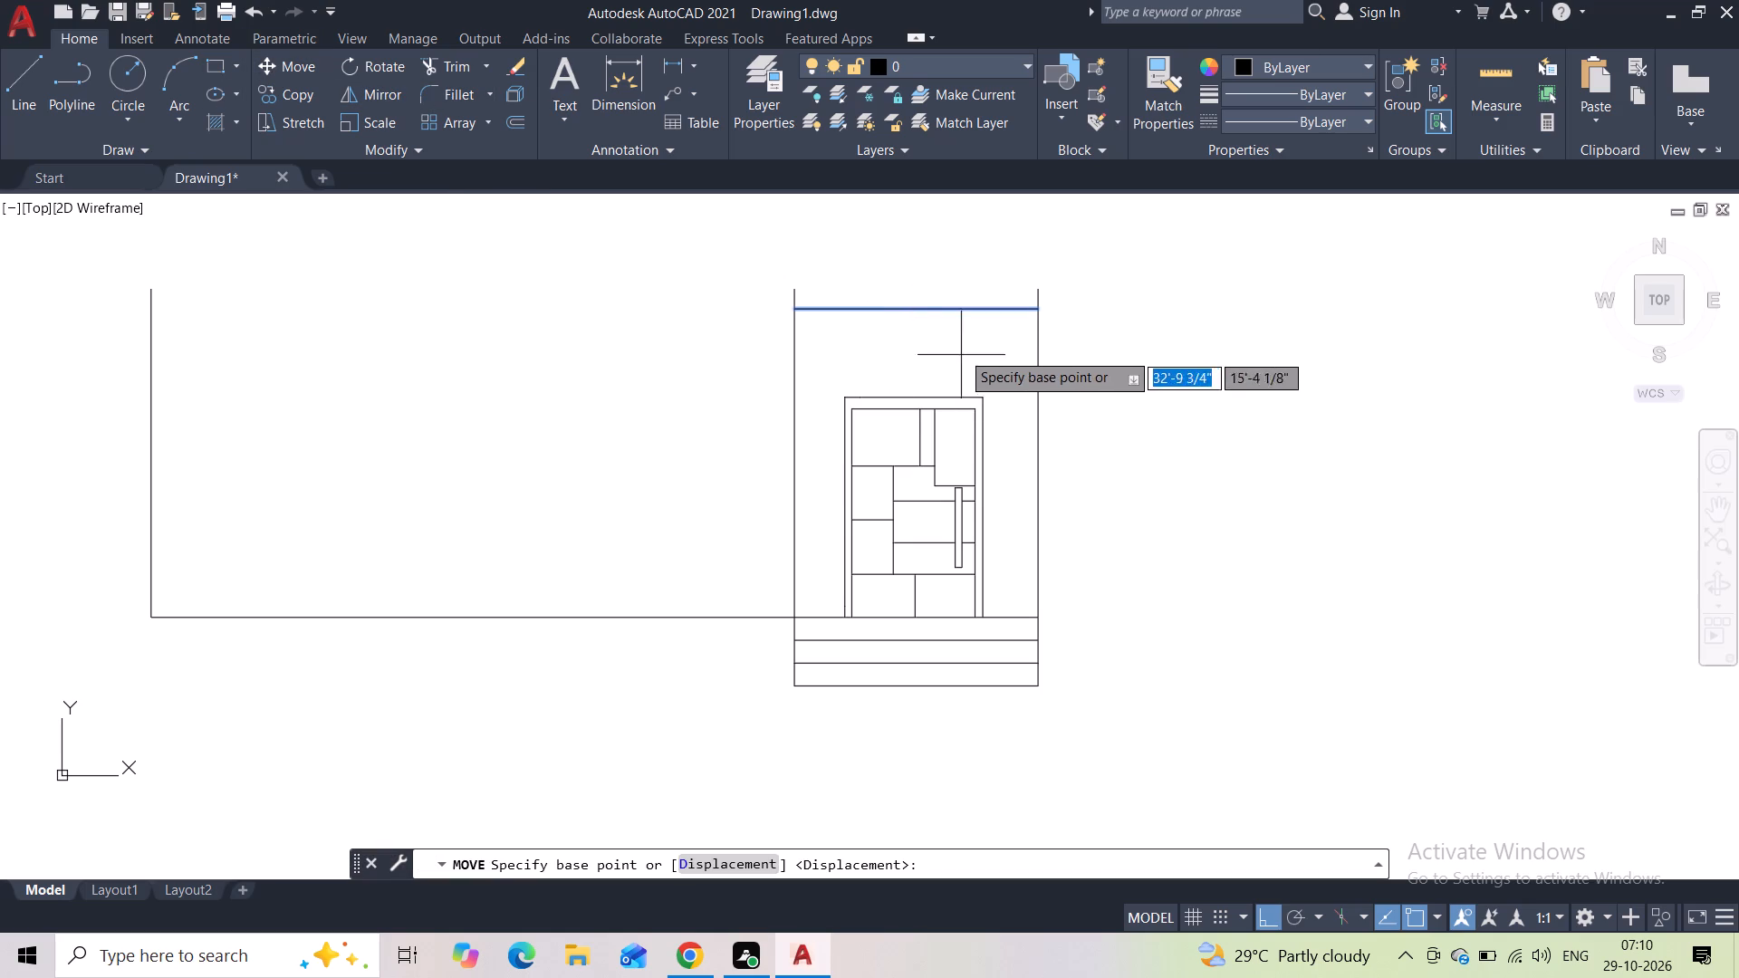
left_click(913, 312)
left_click(915, 321)
key("Escape")
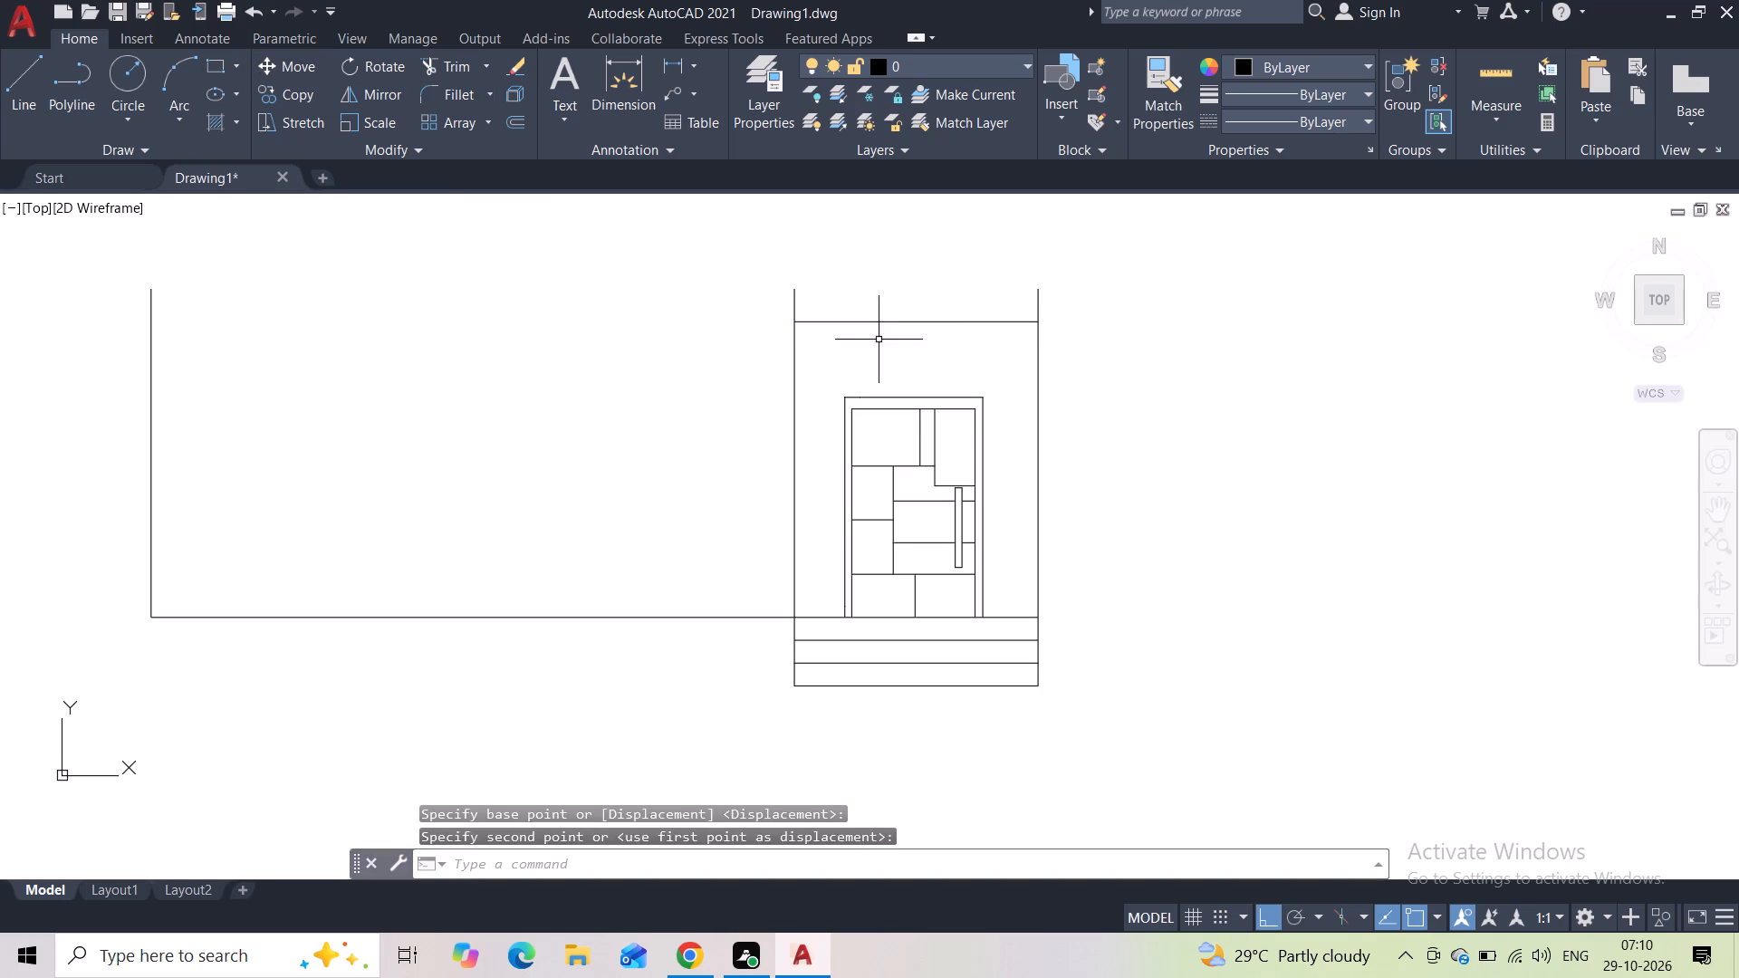
Draw a bottom line about 23'-6" long from the lowest step's left corner, closing up to the base line's left end.
middle_click_drag(706, 369, 682, 417)
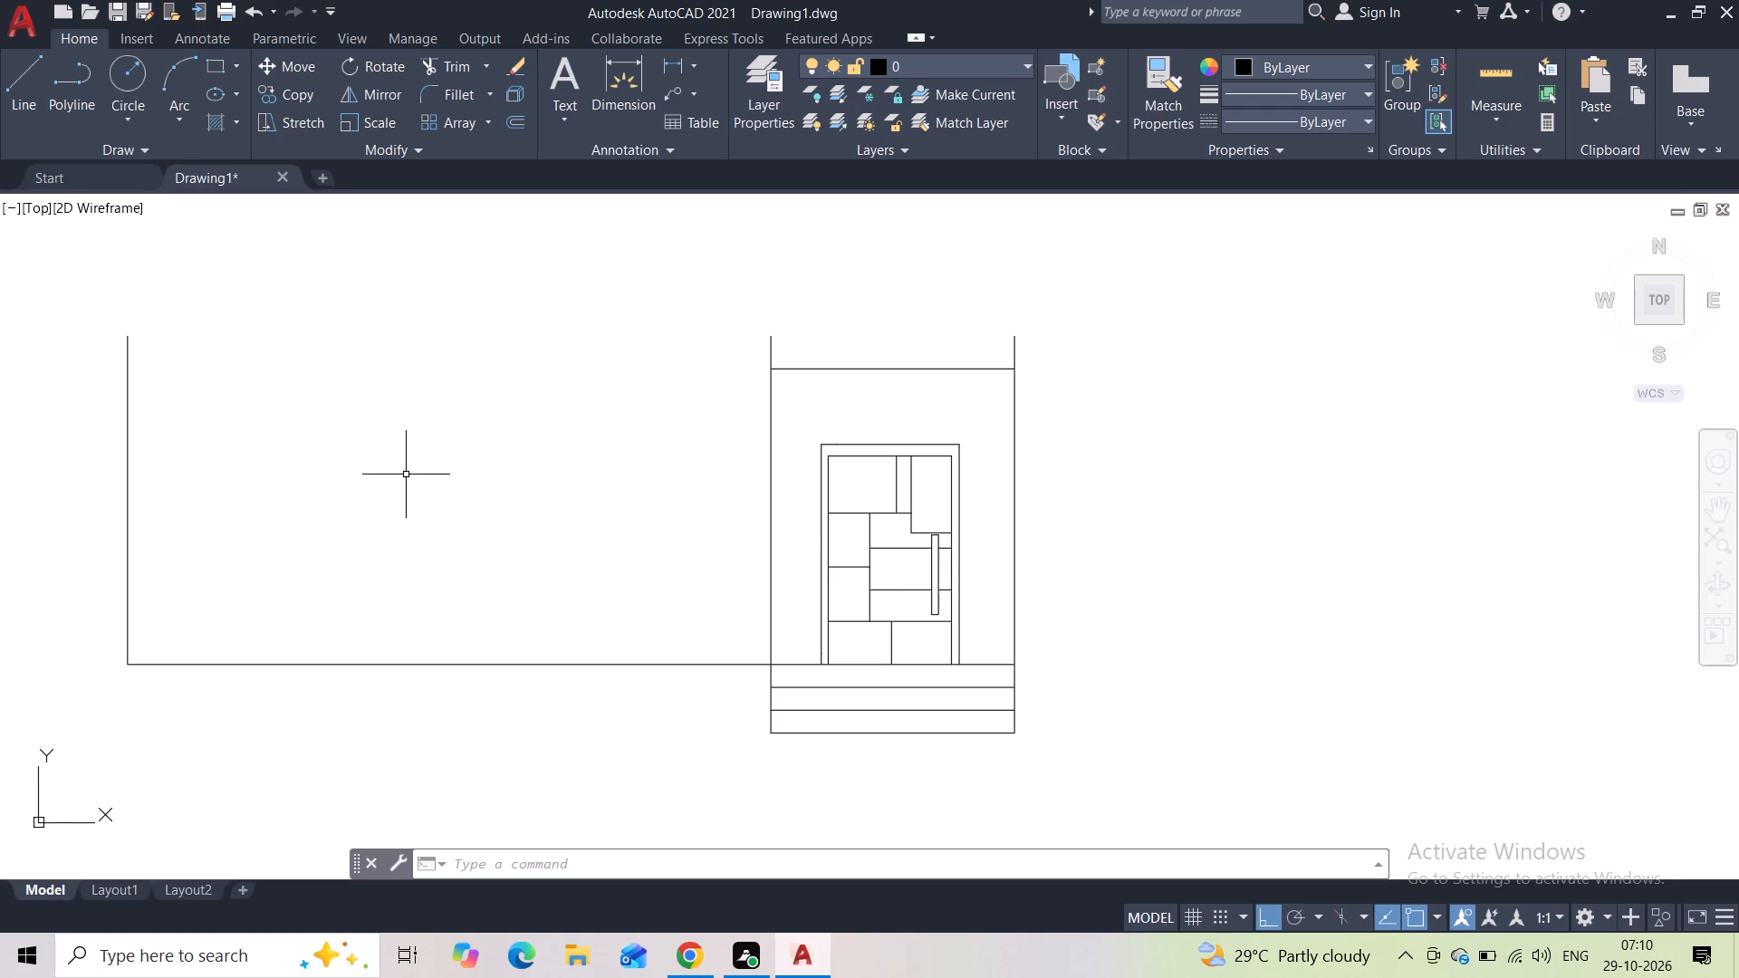
left_click(24, 90)
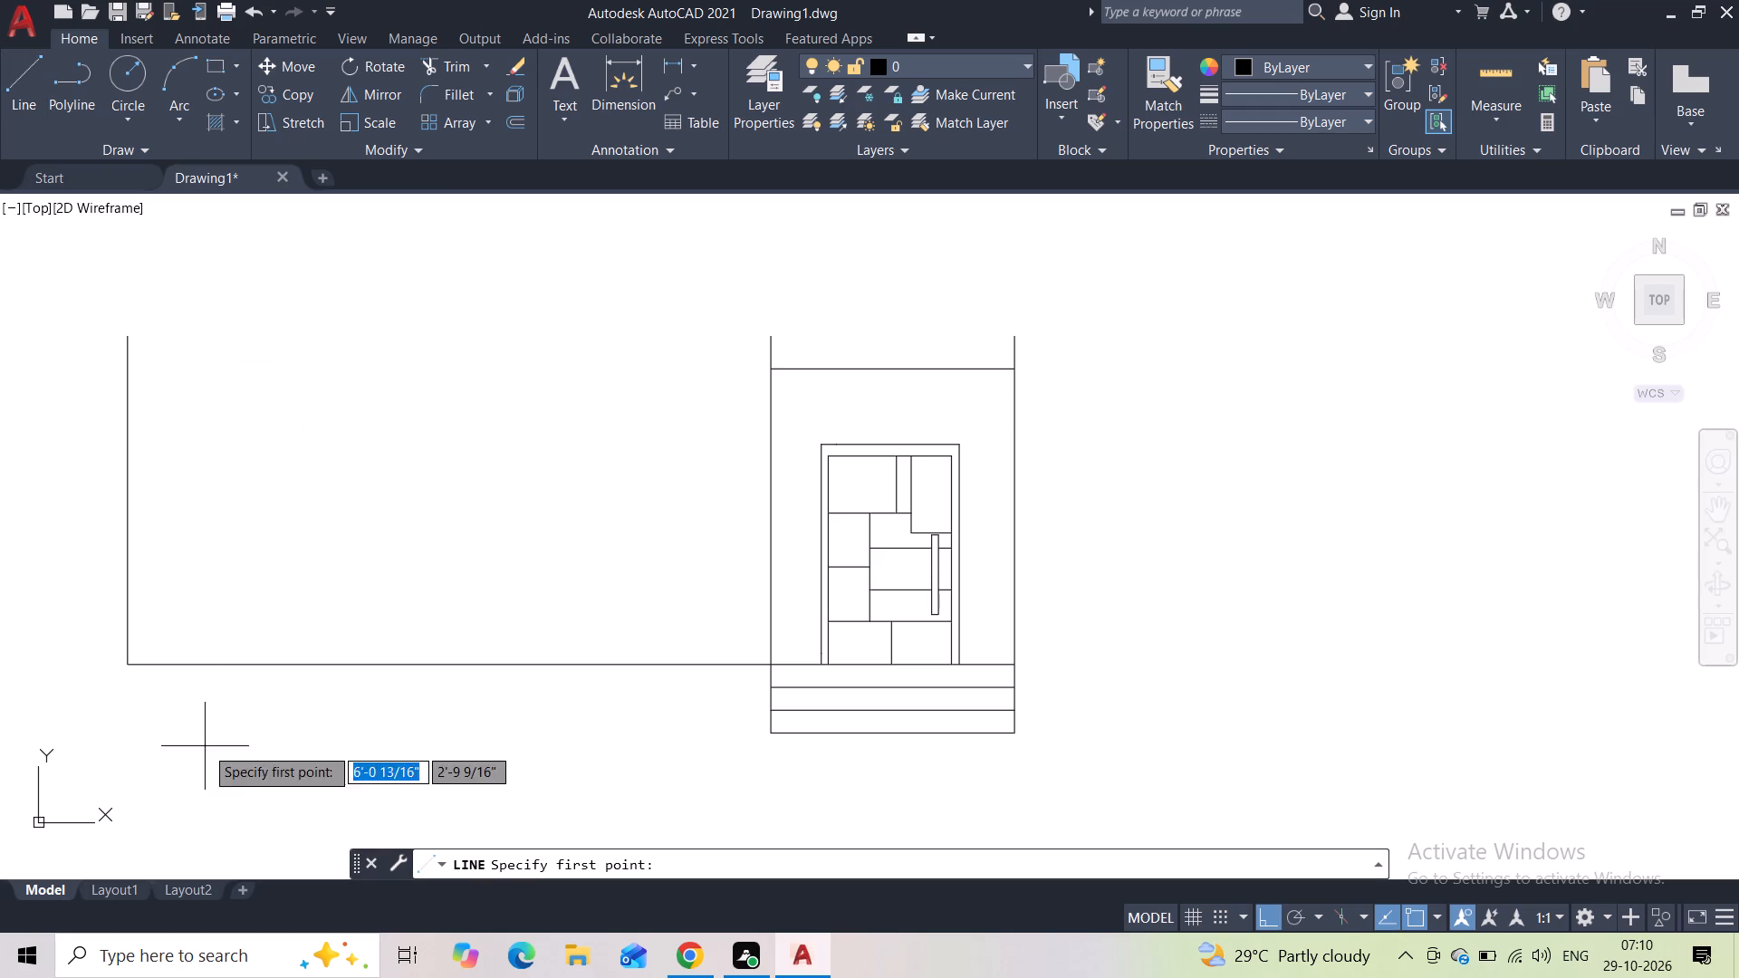
left_click(773, 733)
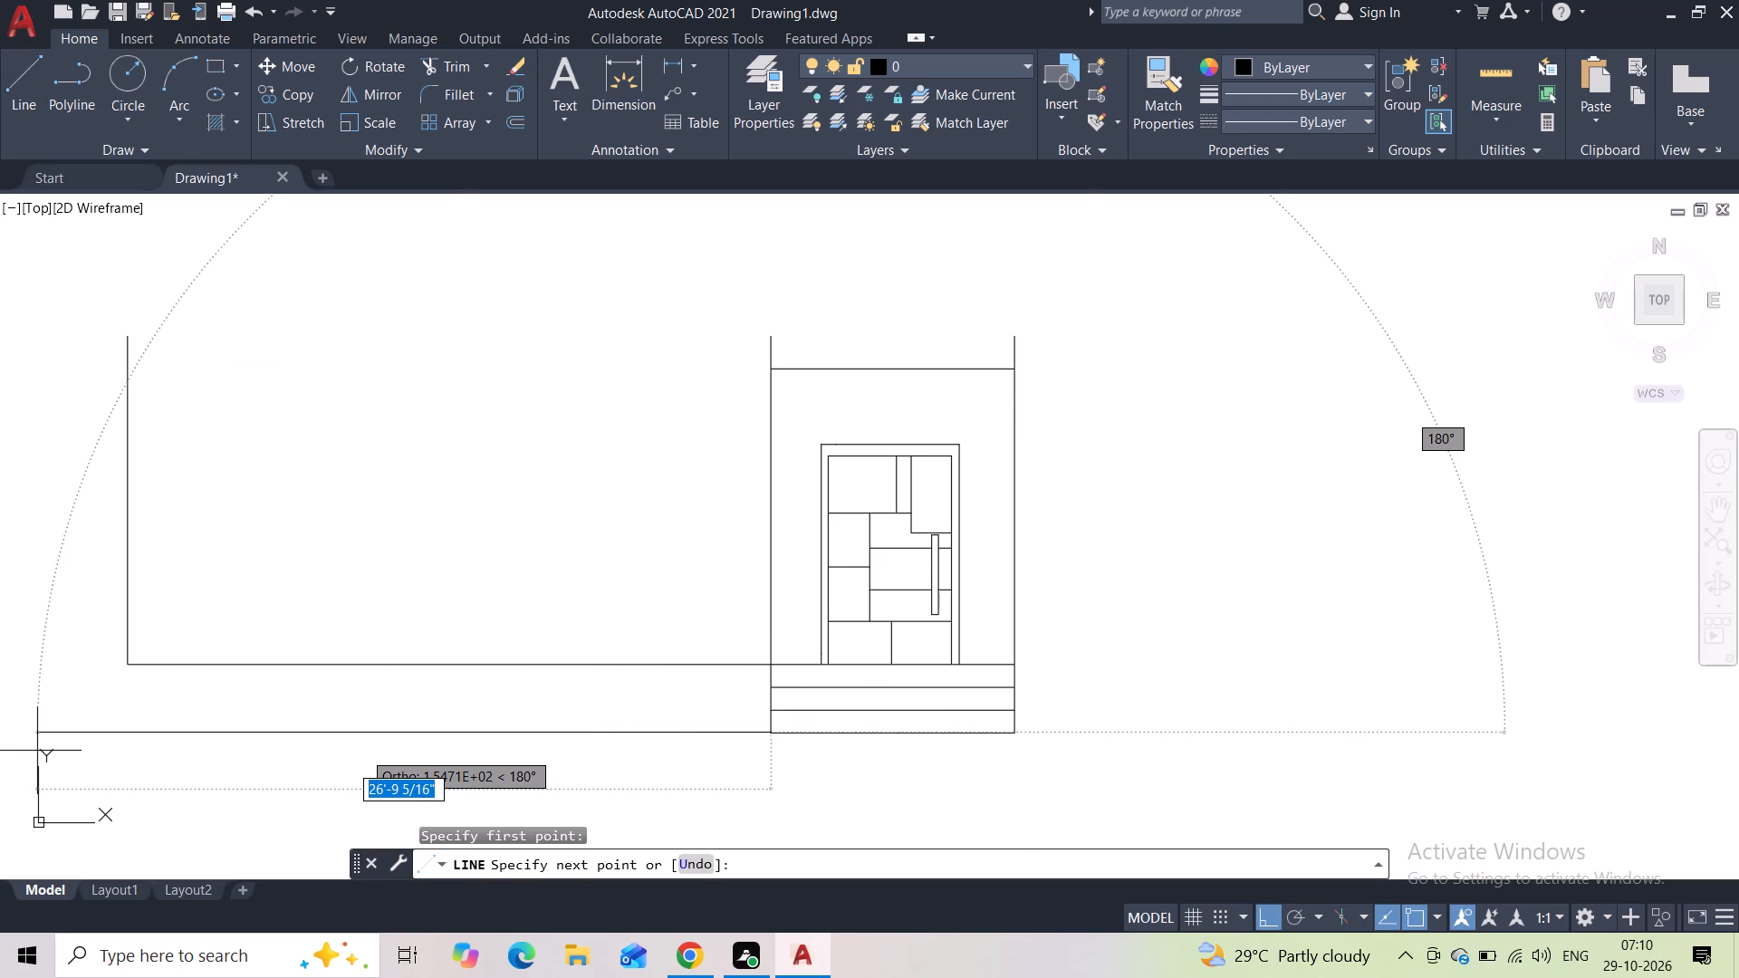
left_click(127, 730)
left_click(119, 673)
key("Escape")
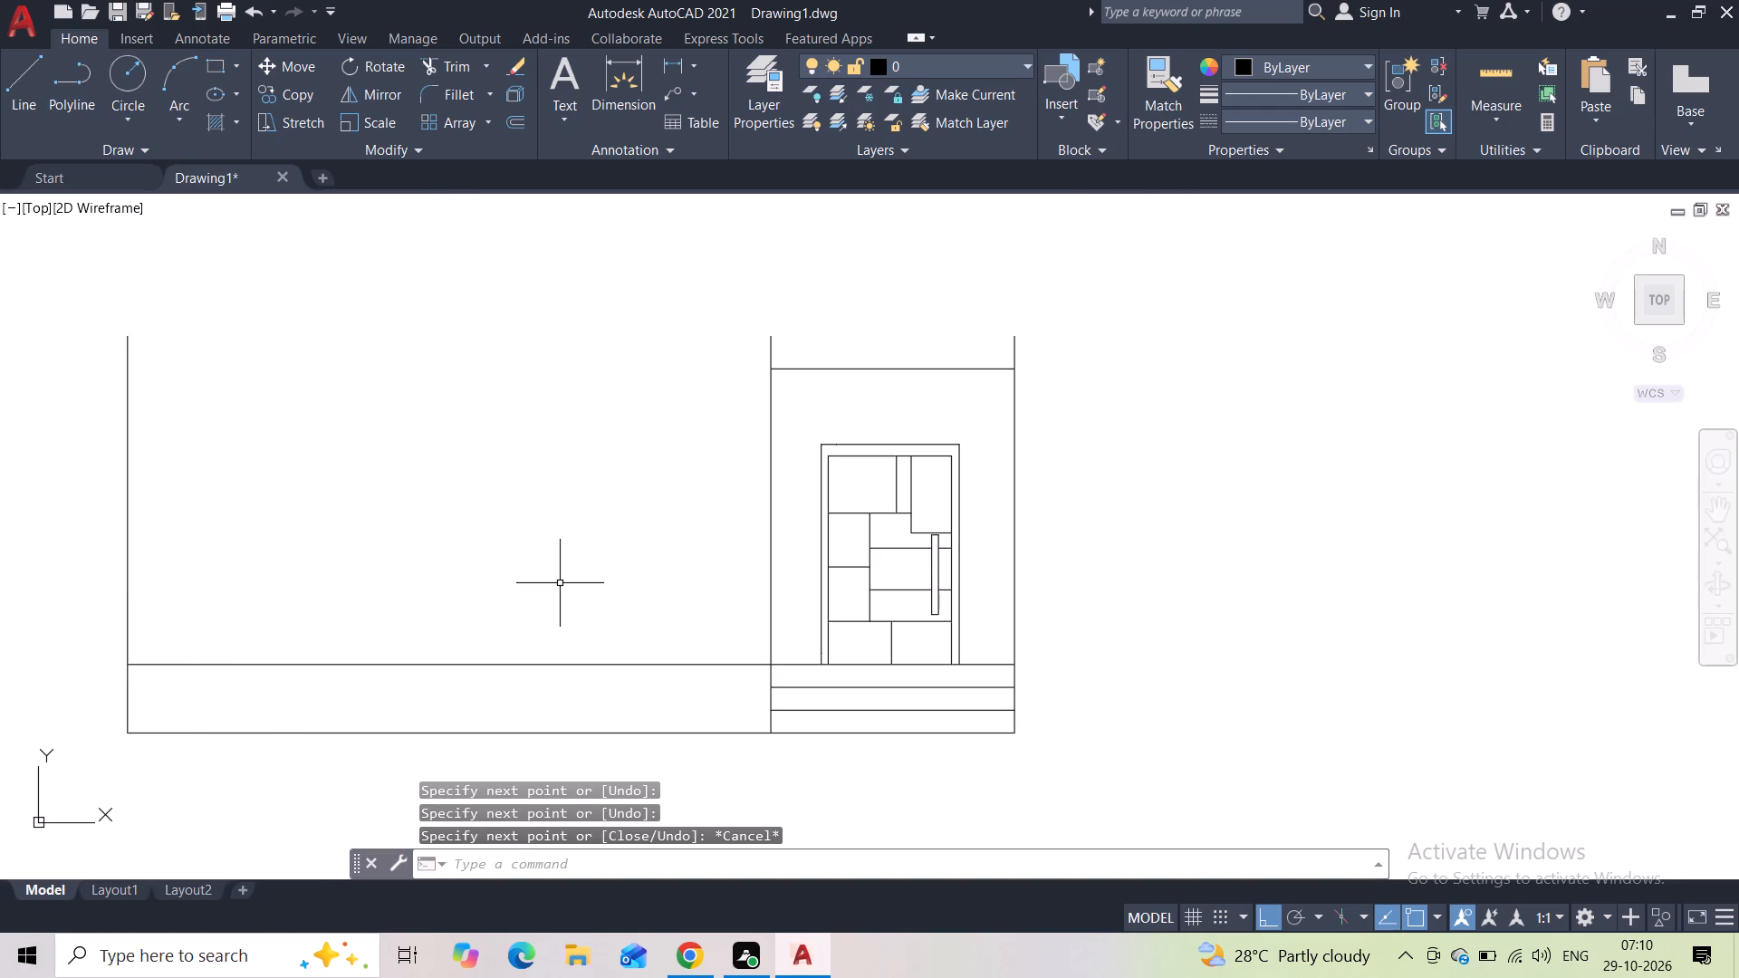
Draw a vertical from the base line left of the door outline up to the 12' level, joined horizontally to the outline's left vertical.
key("space")
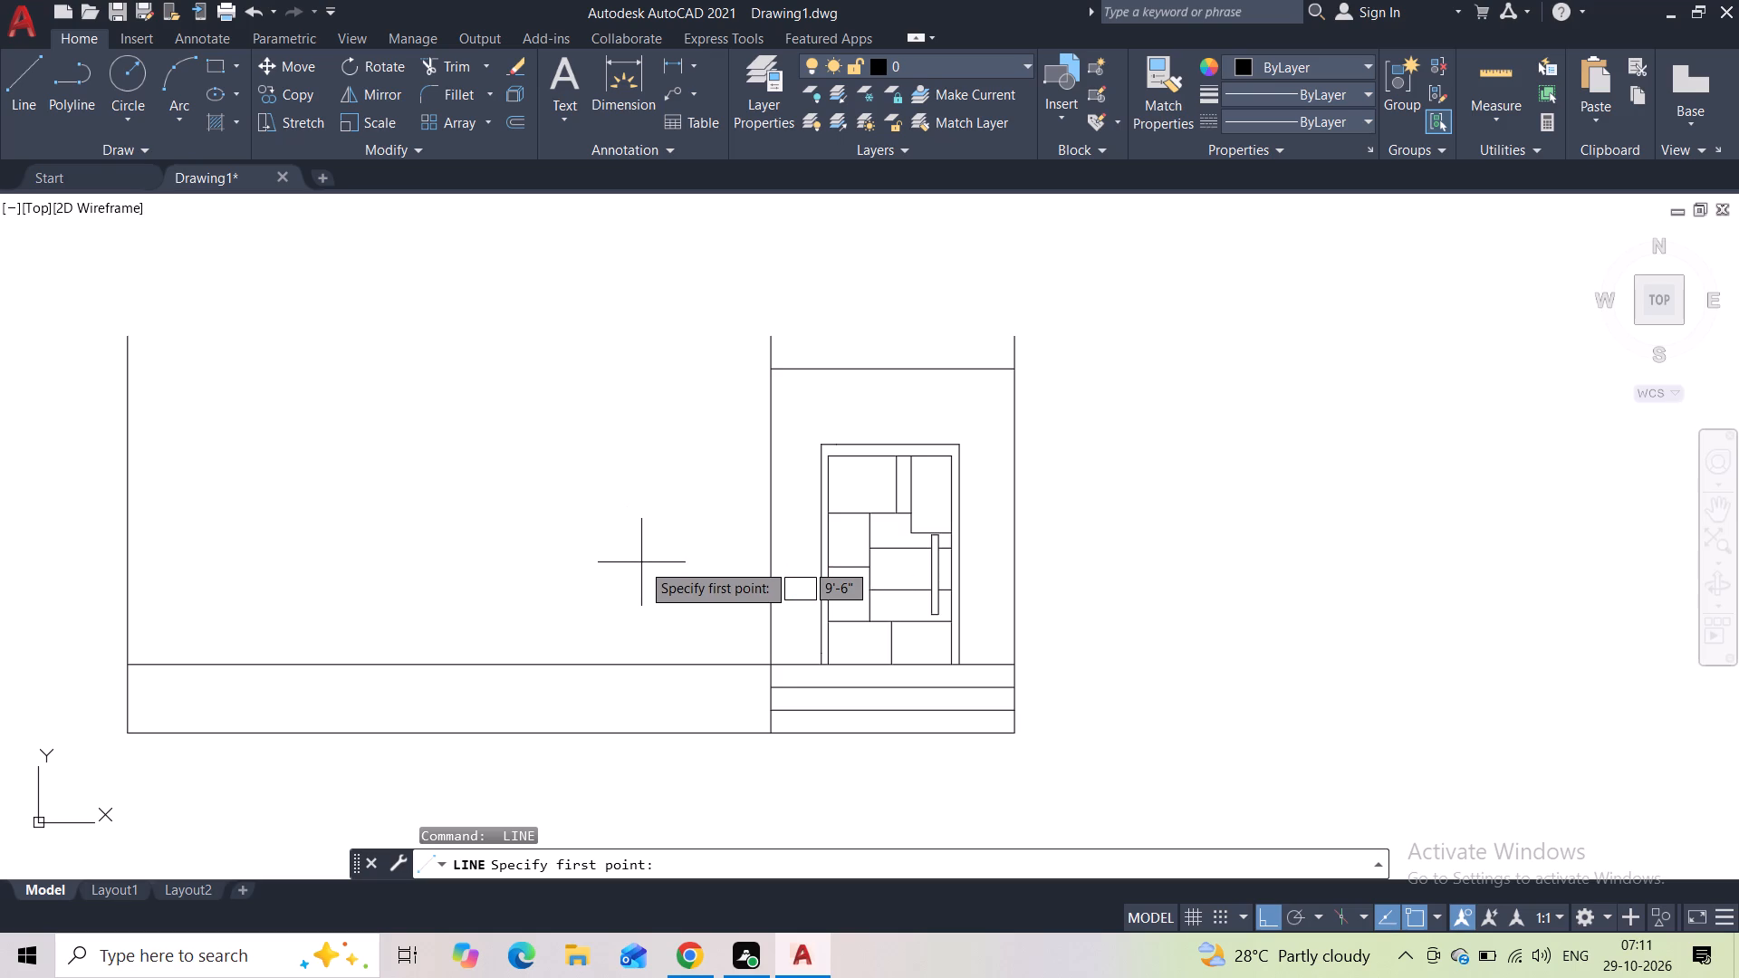
left_click(616, 662)
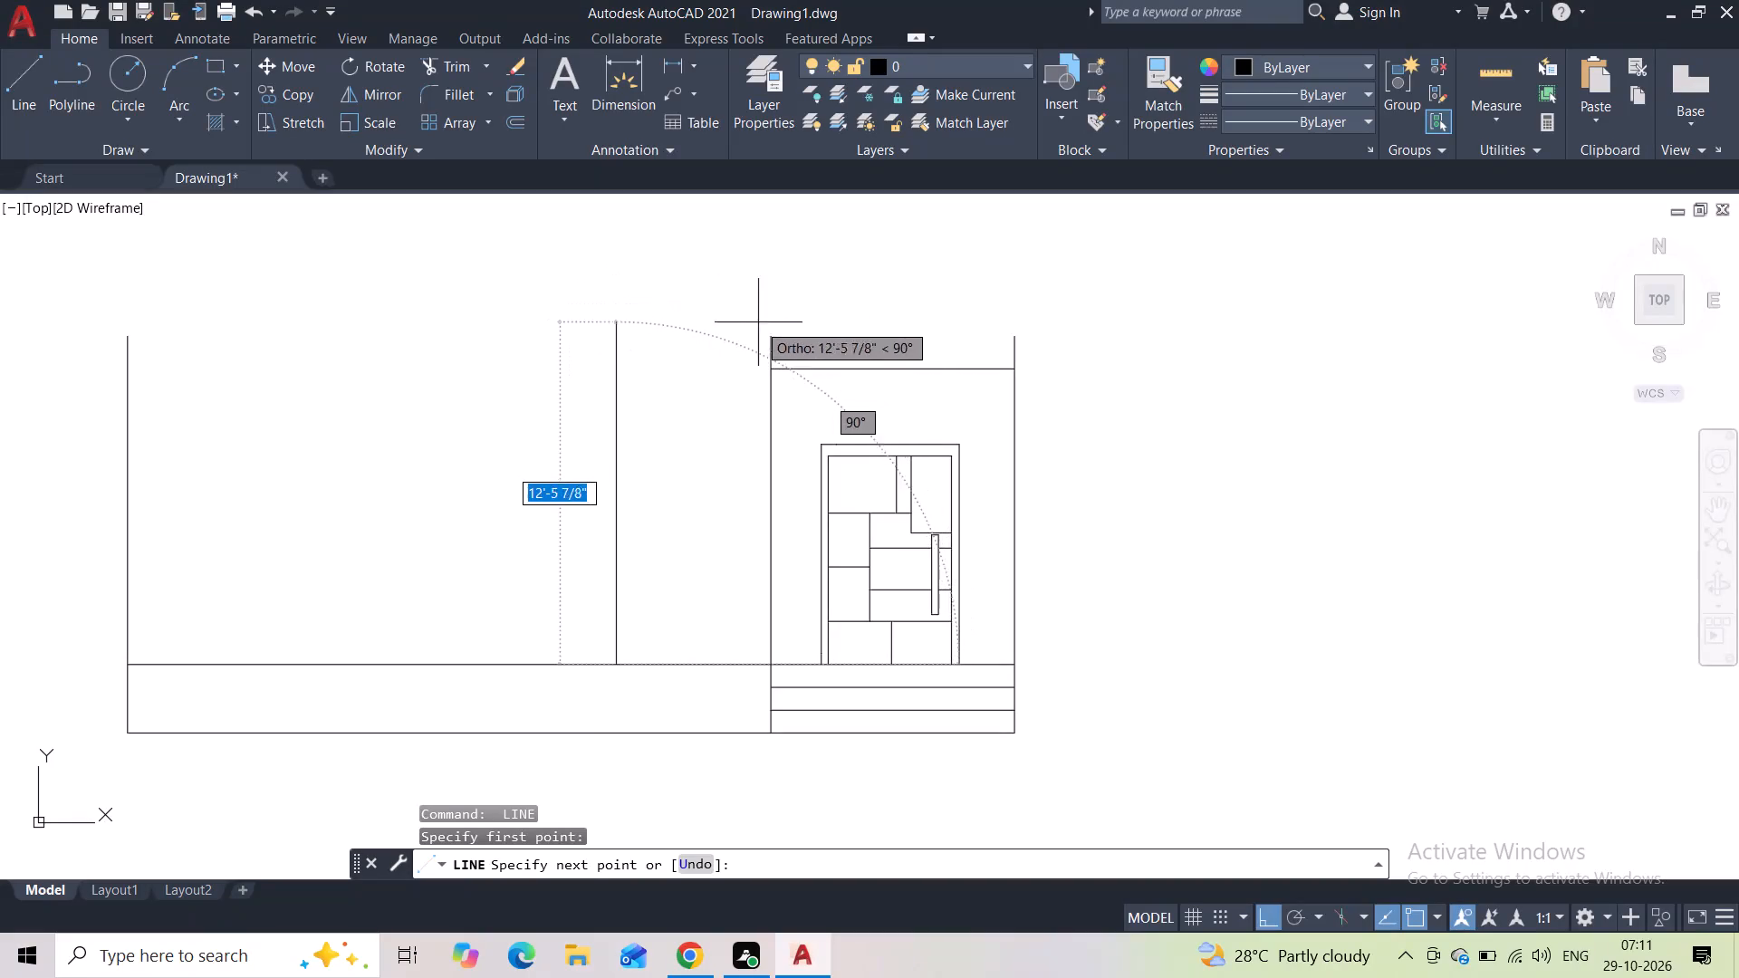
left_click(623, 331)
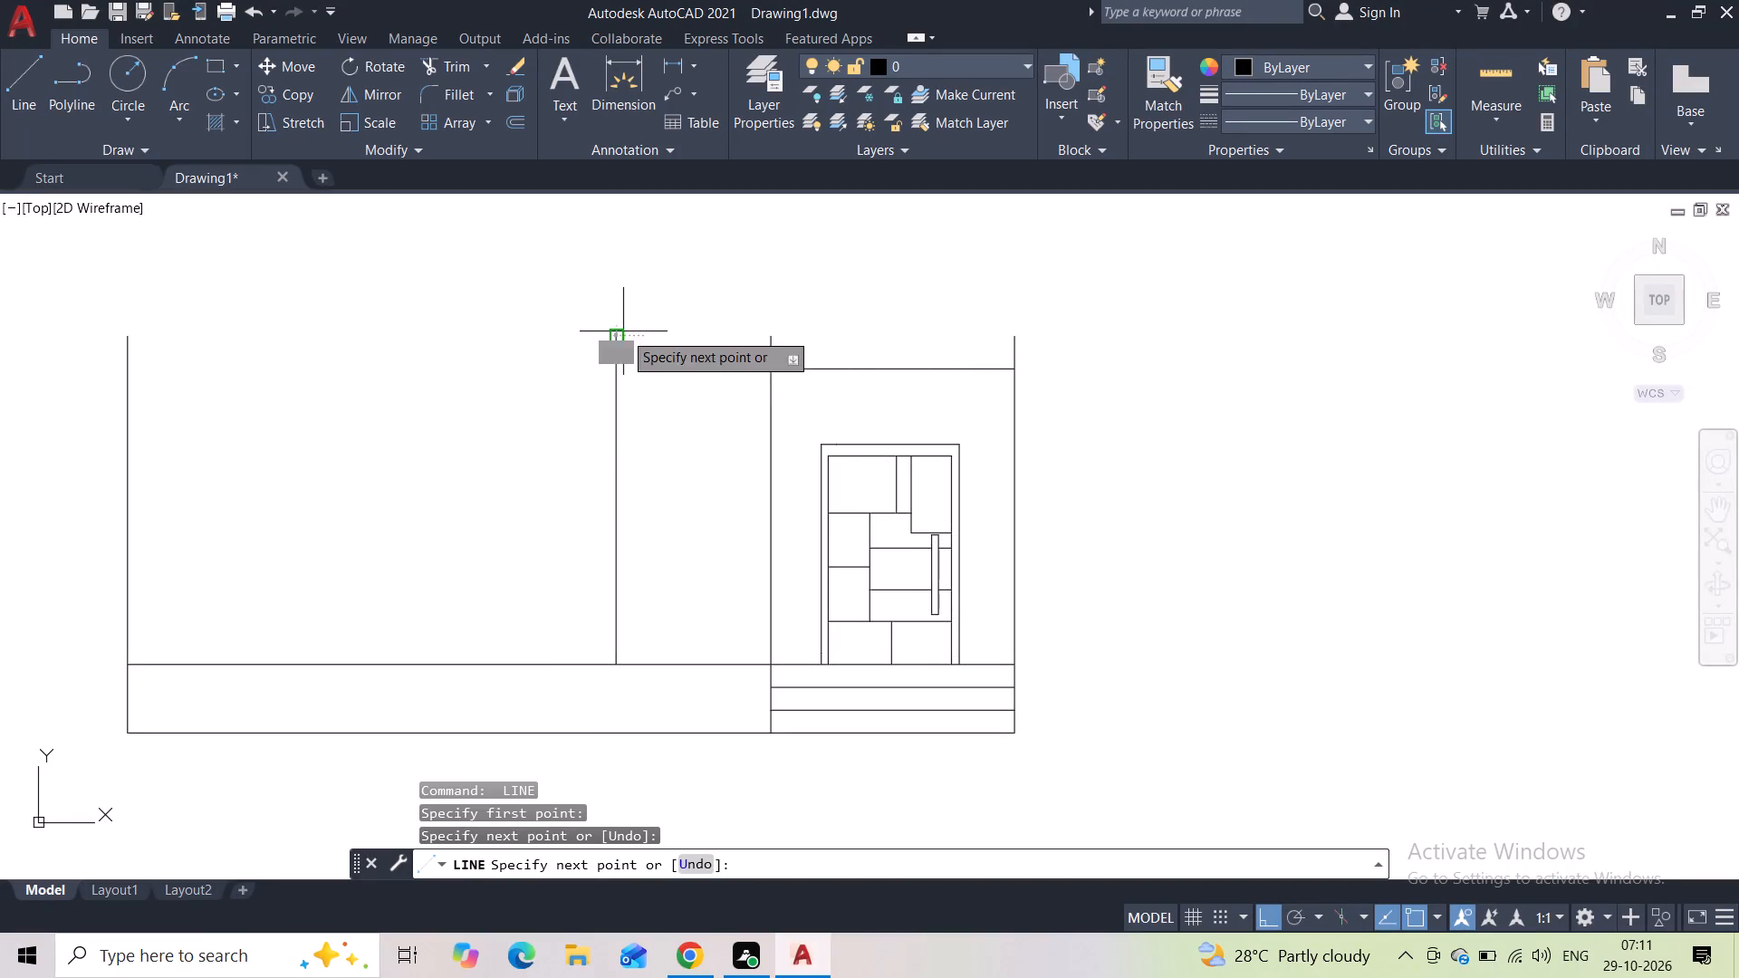
left_click(773, 335)
key("Escape")
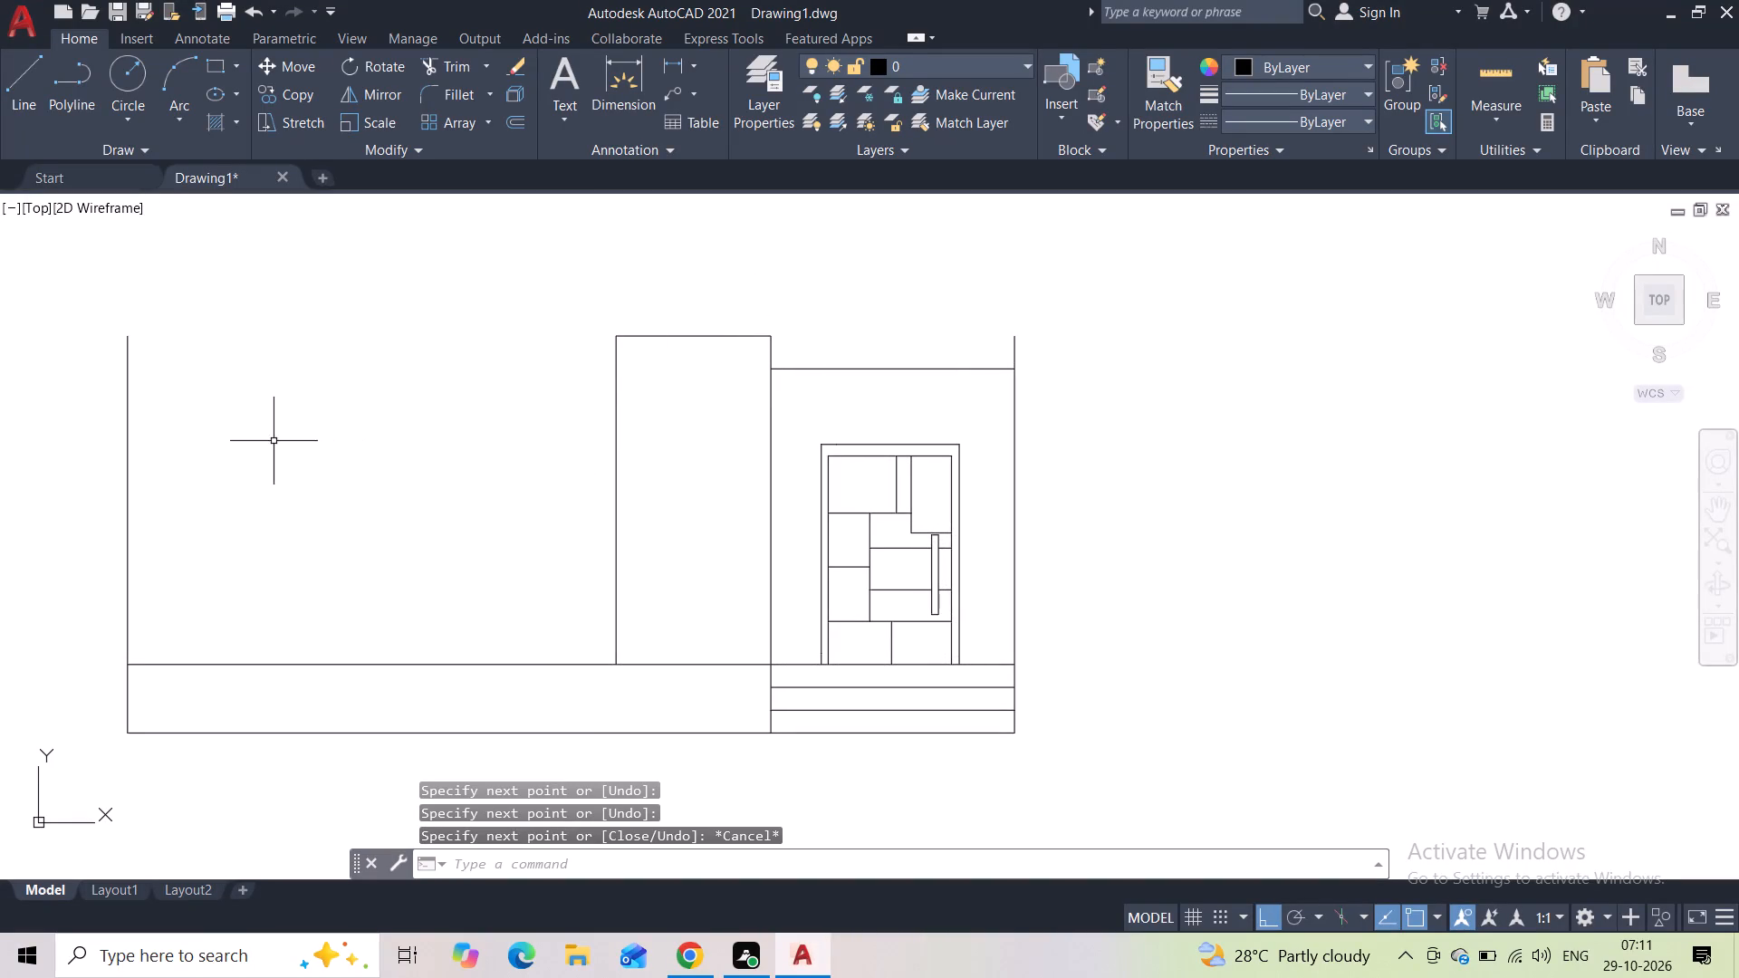
Move the far-left 12' vertical inward along the base line, away from the base's left end.
left_click(168, 427)
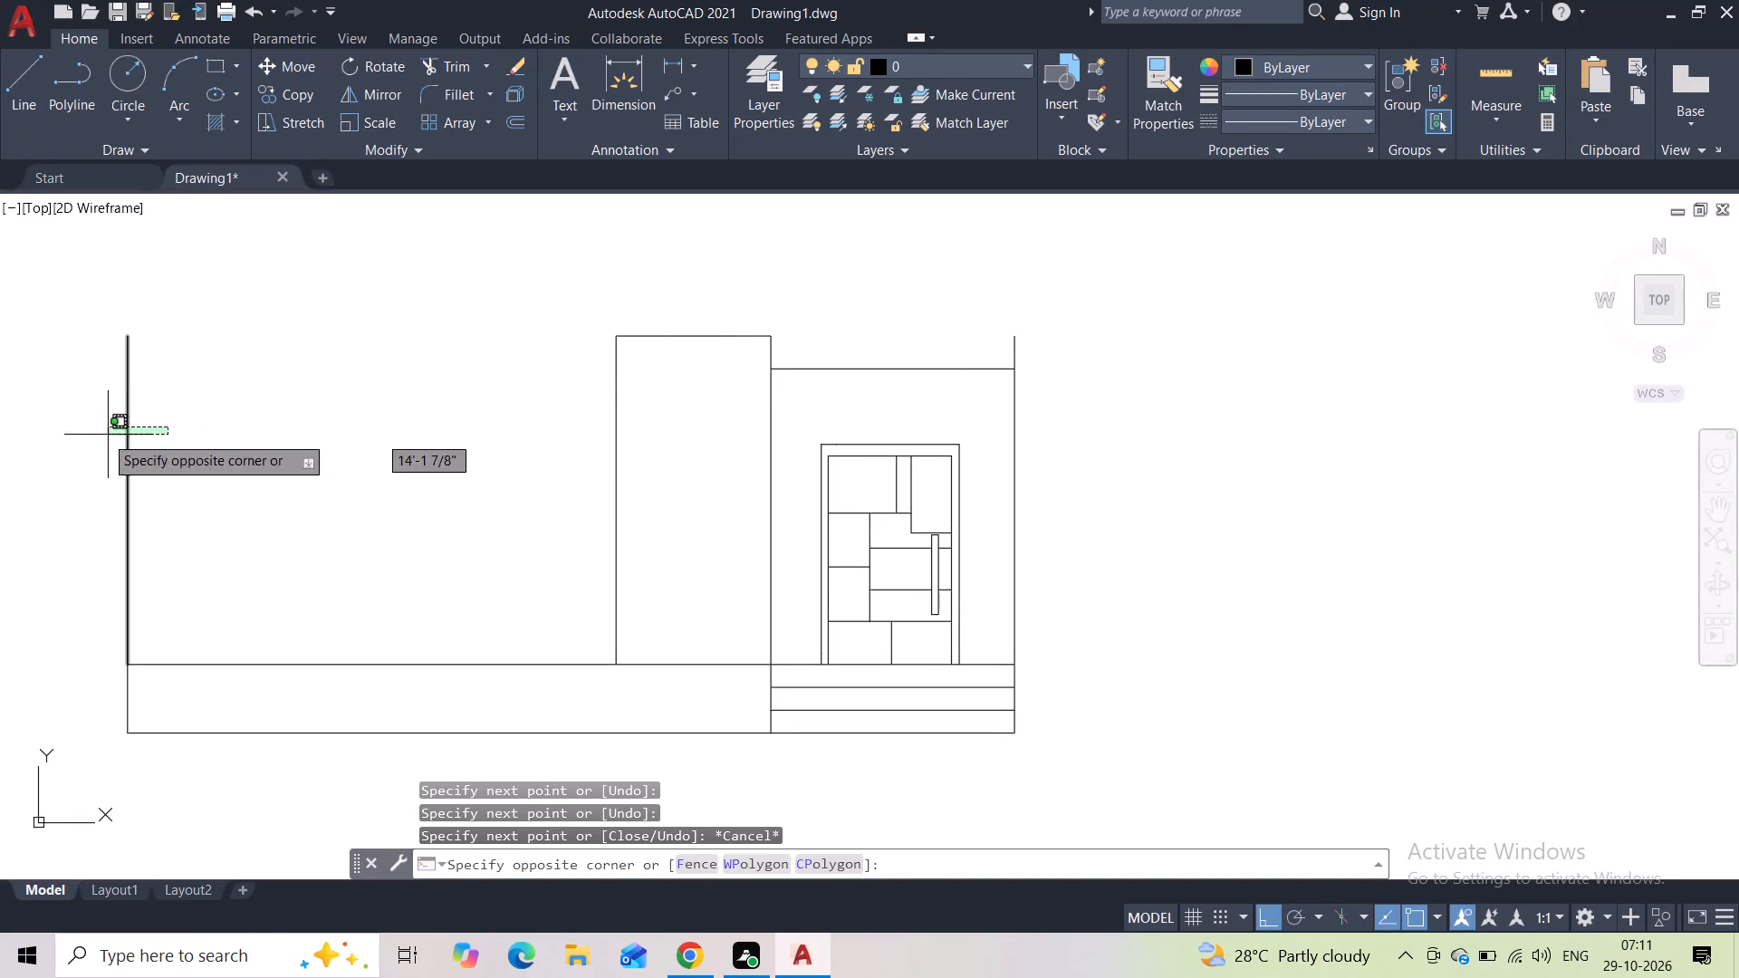
left_click(93, 437)
left_click(282, 72)
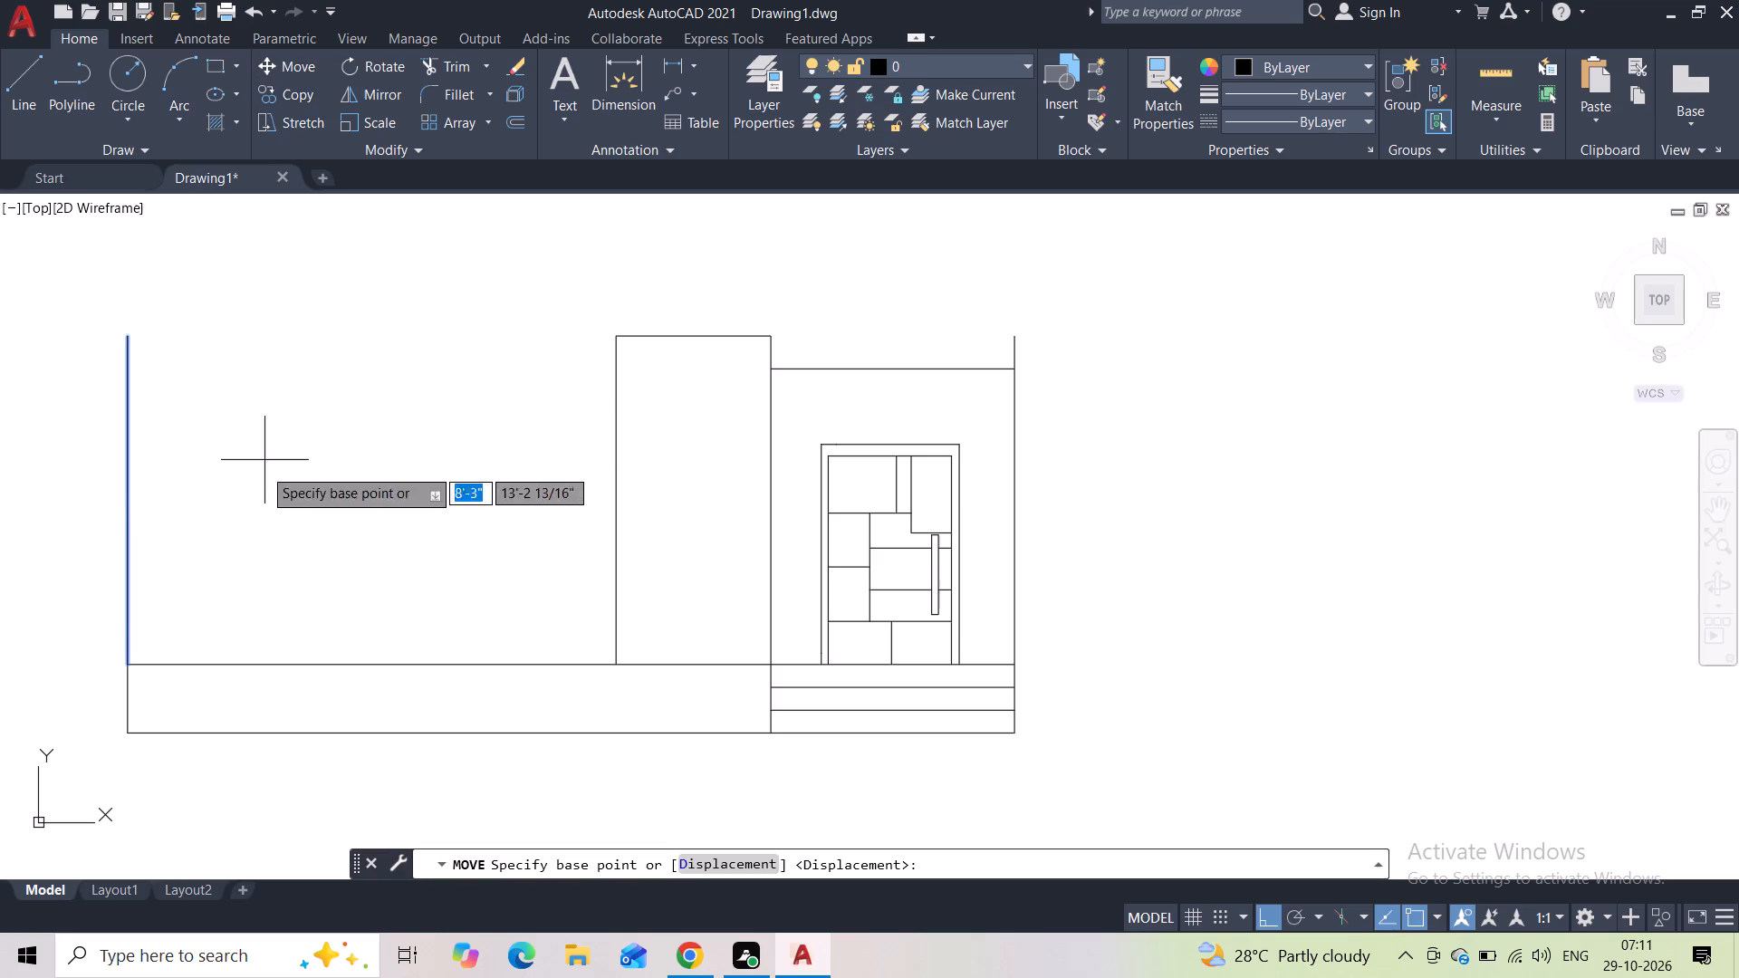
left_click(130, 666)
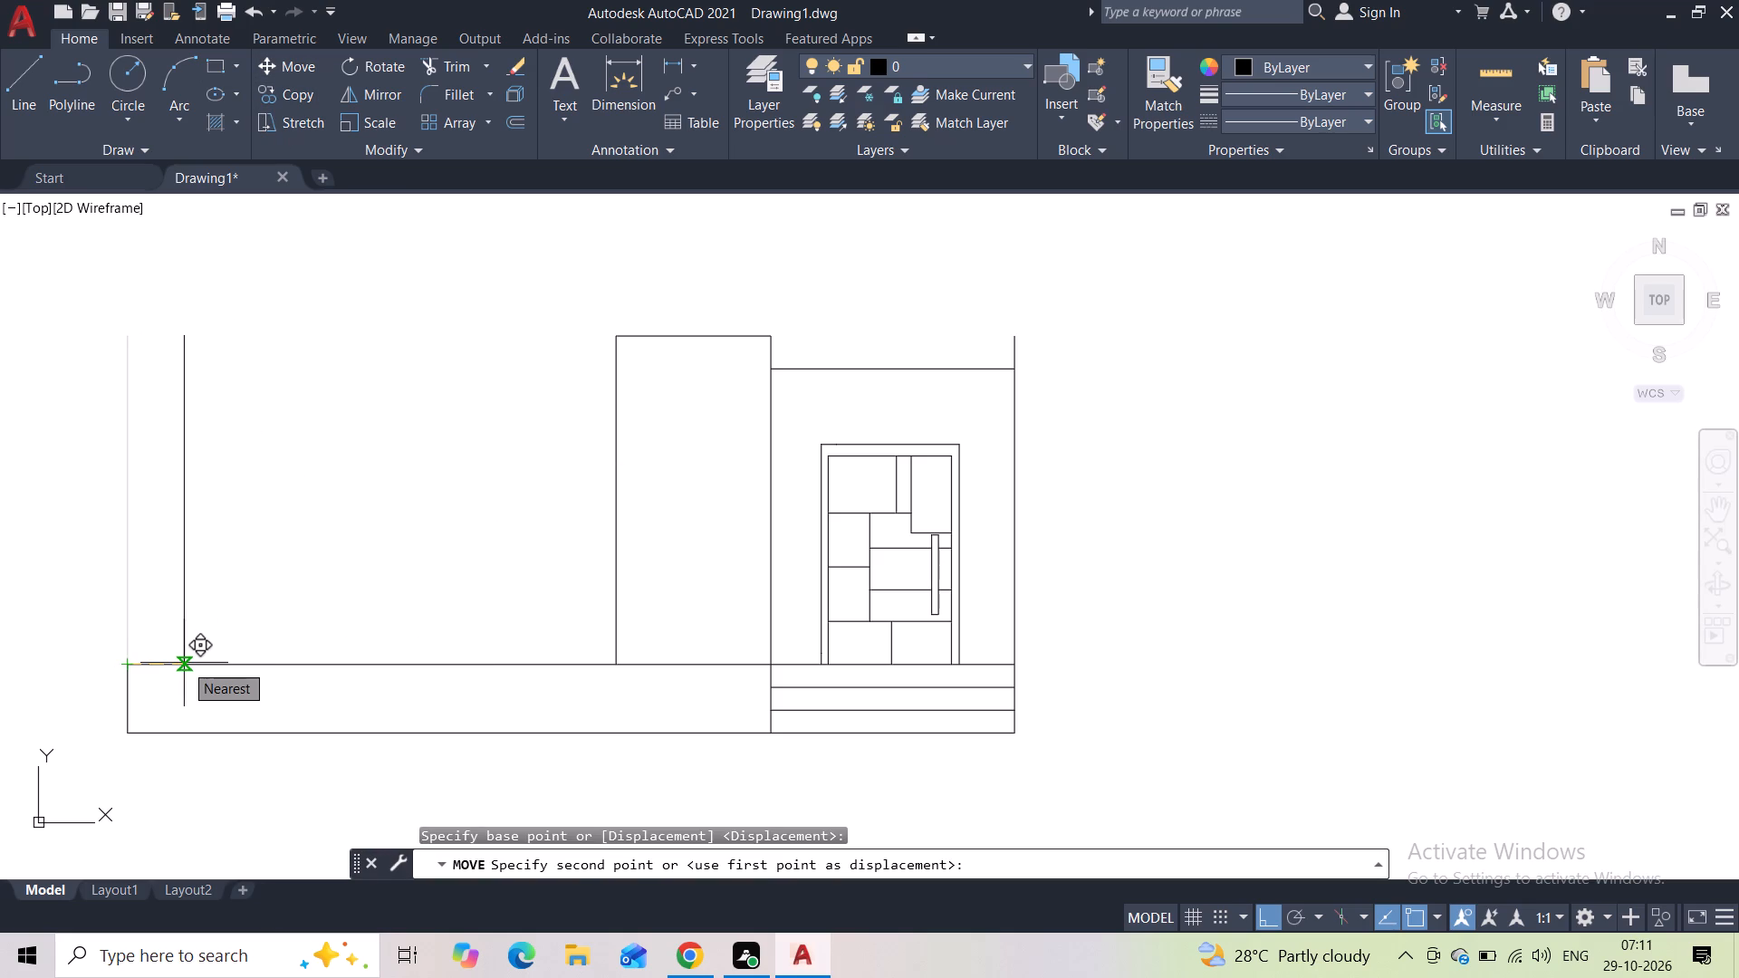
left_click(249, 657)
Move the top line of the bay left of the door down level with the door outline's top line.
middle_click_drag(399, 439, 281, 449)
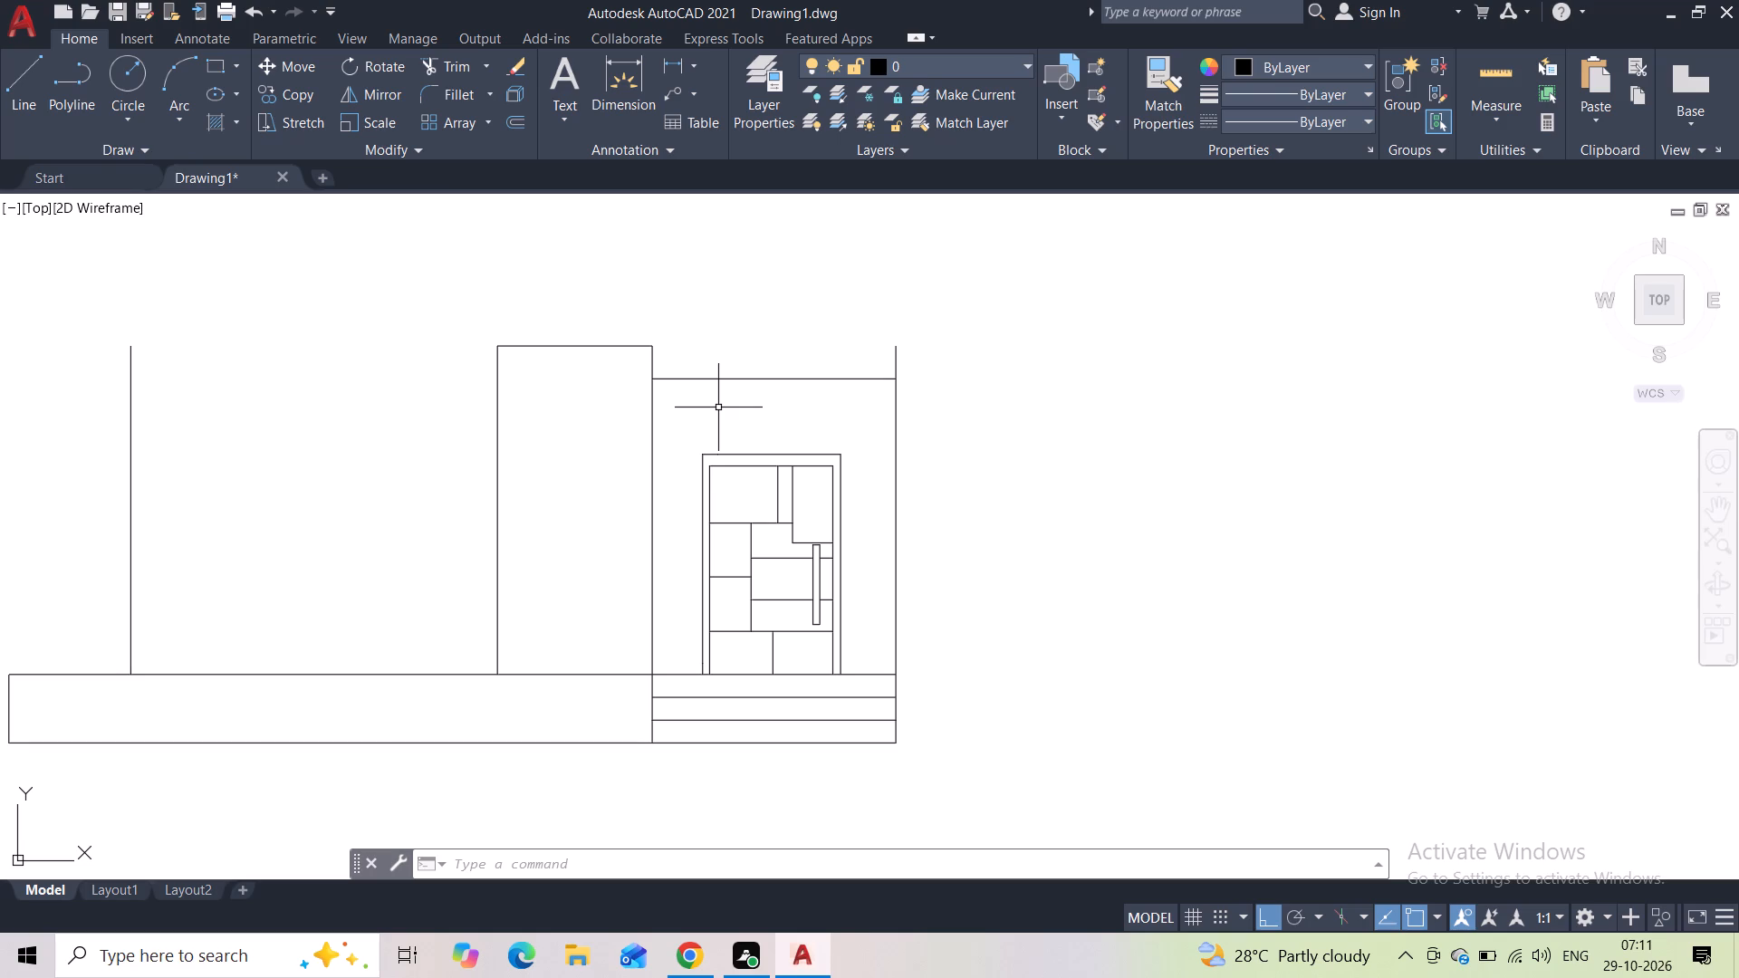
left_click(597, 345)
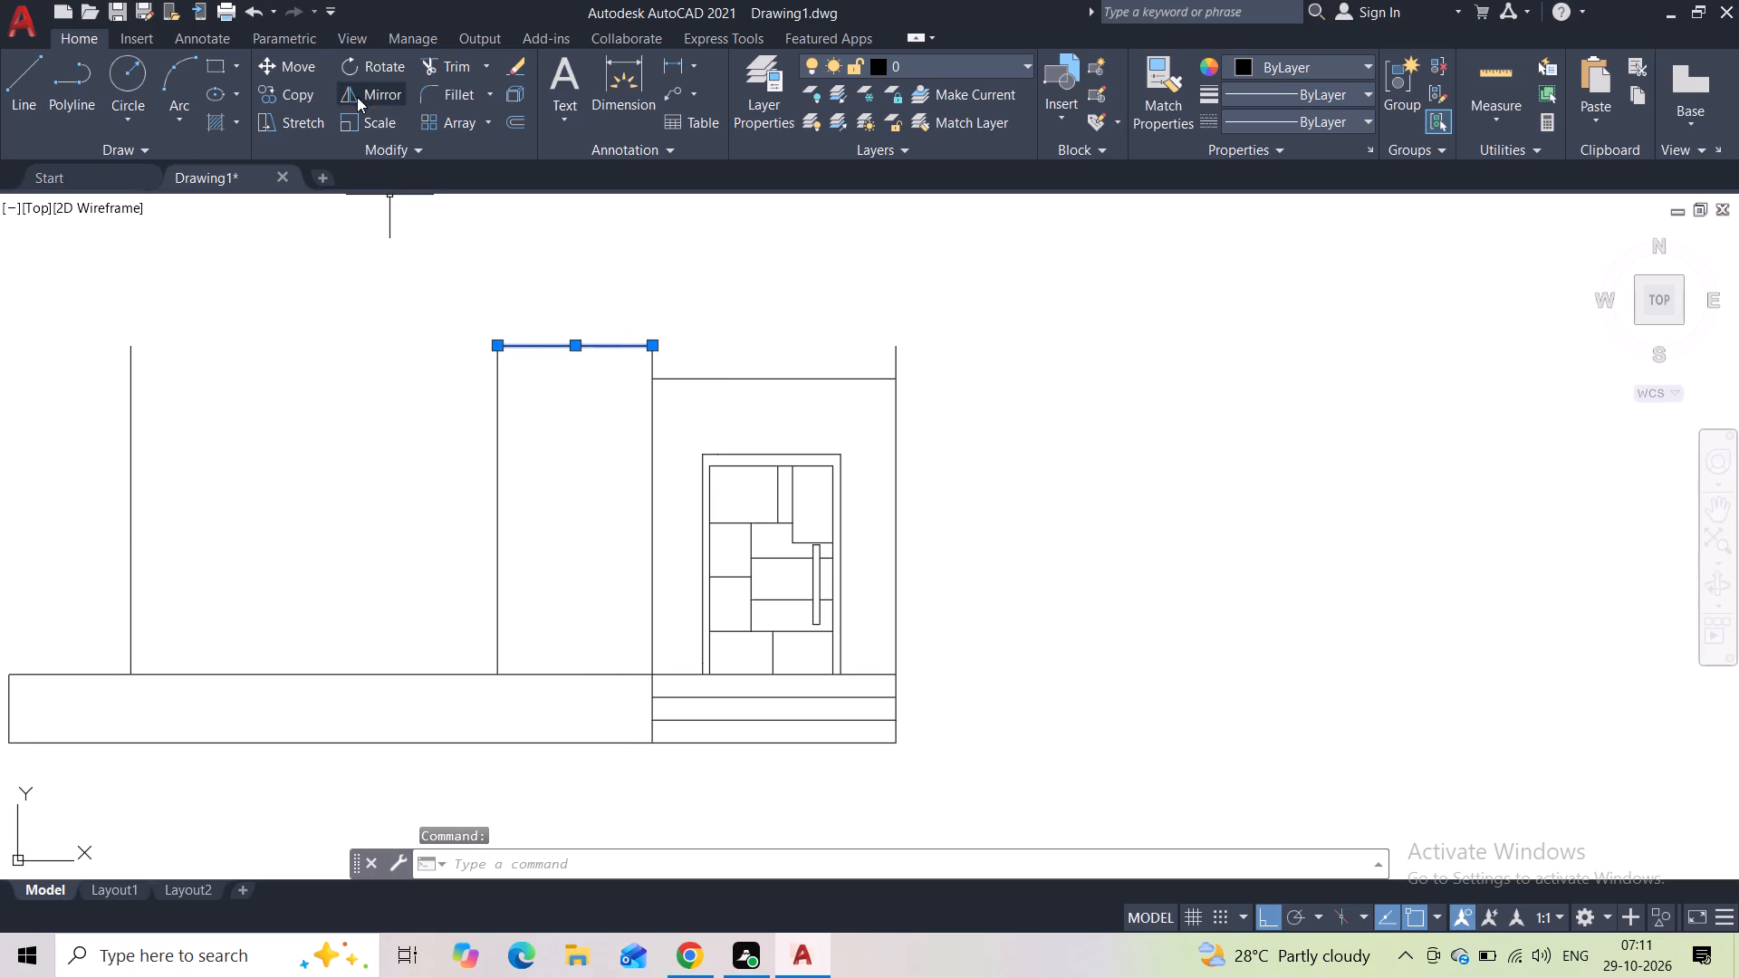
left_click(303, 61)
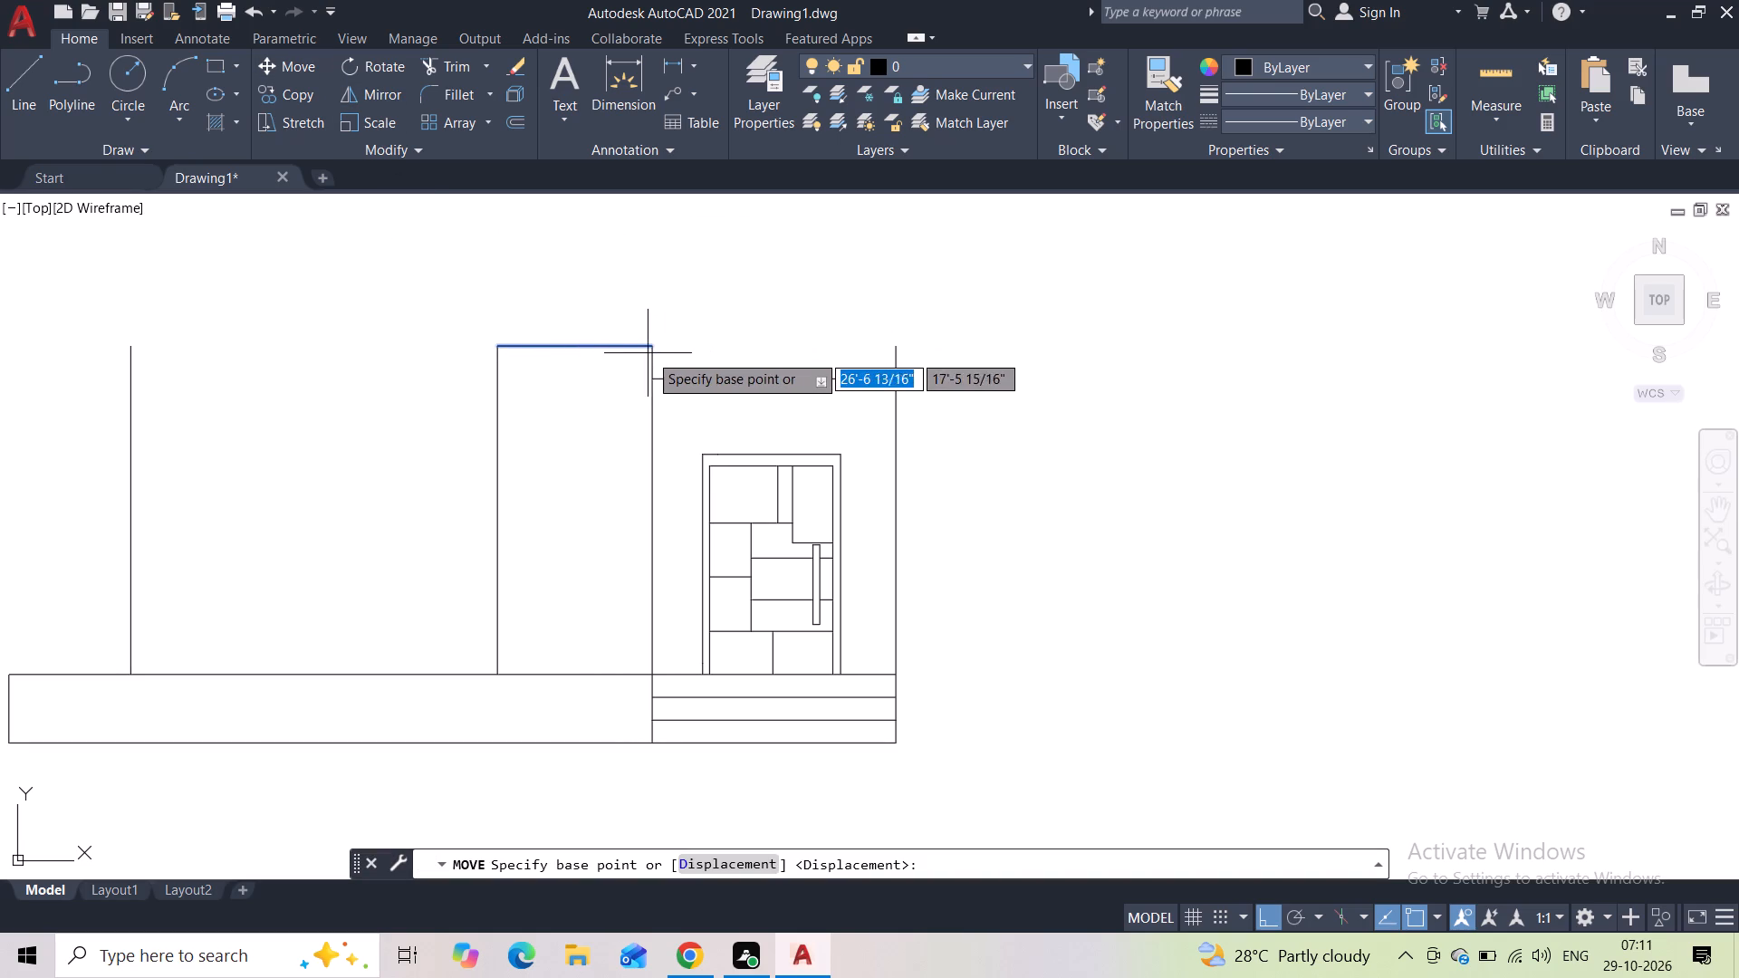
left_click(649, 353)
left_click(658, 372)
key("Escape")
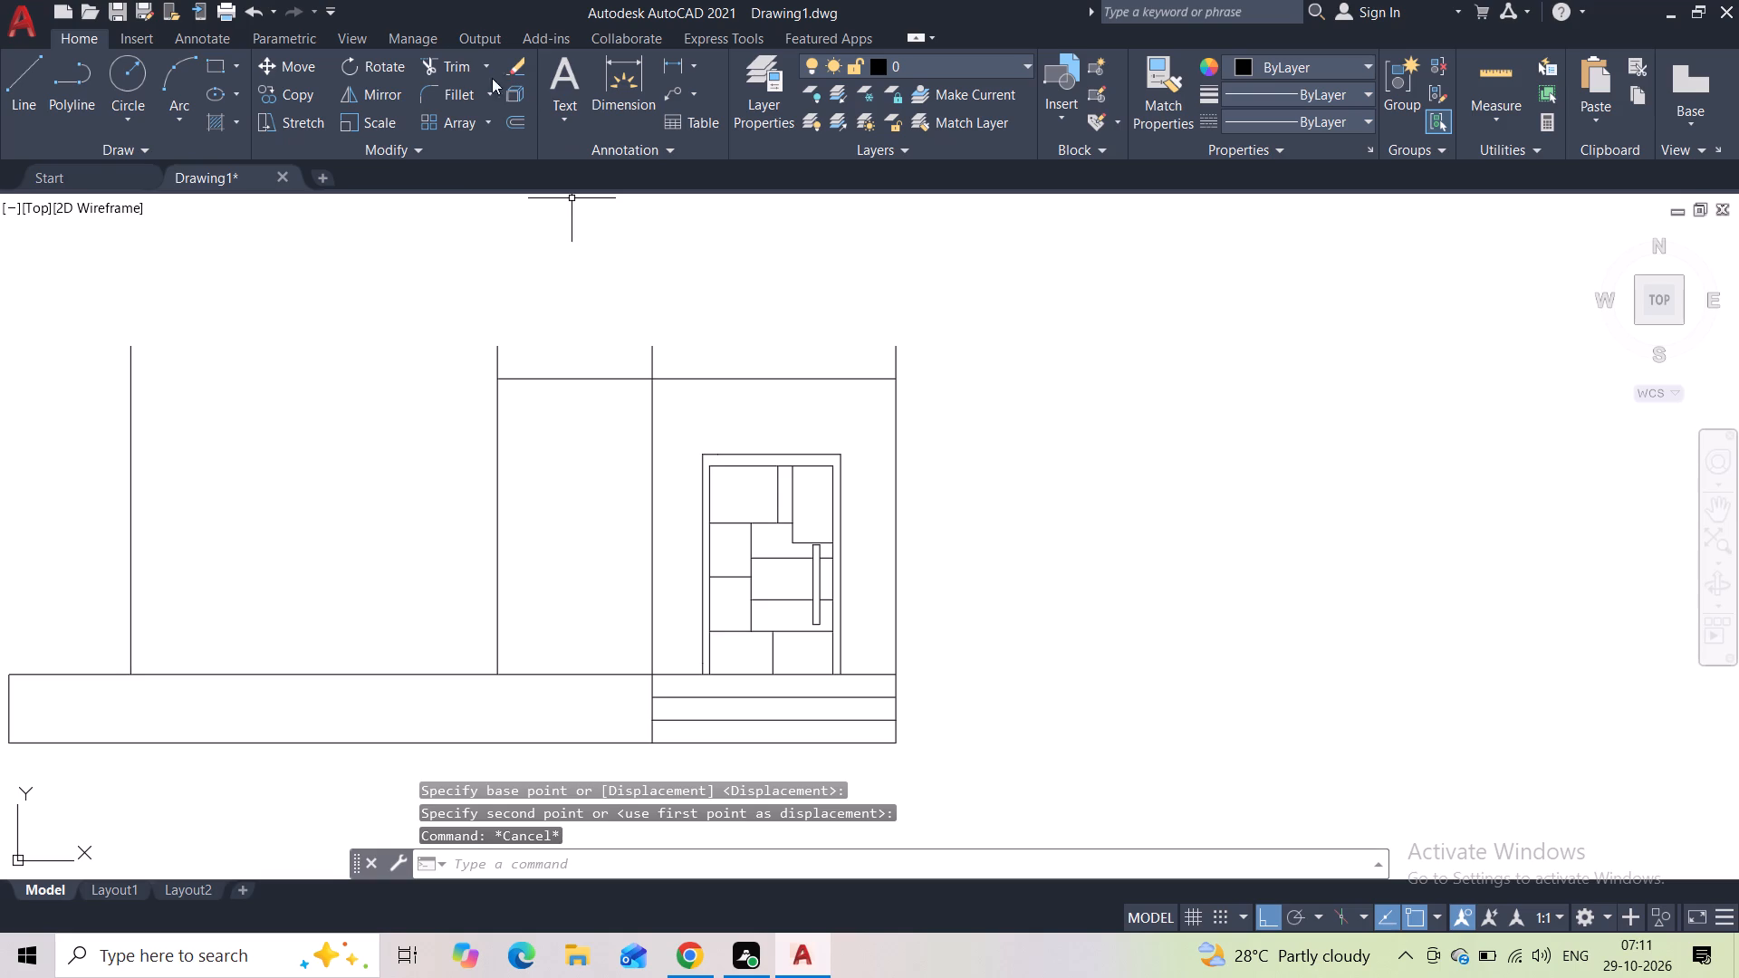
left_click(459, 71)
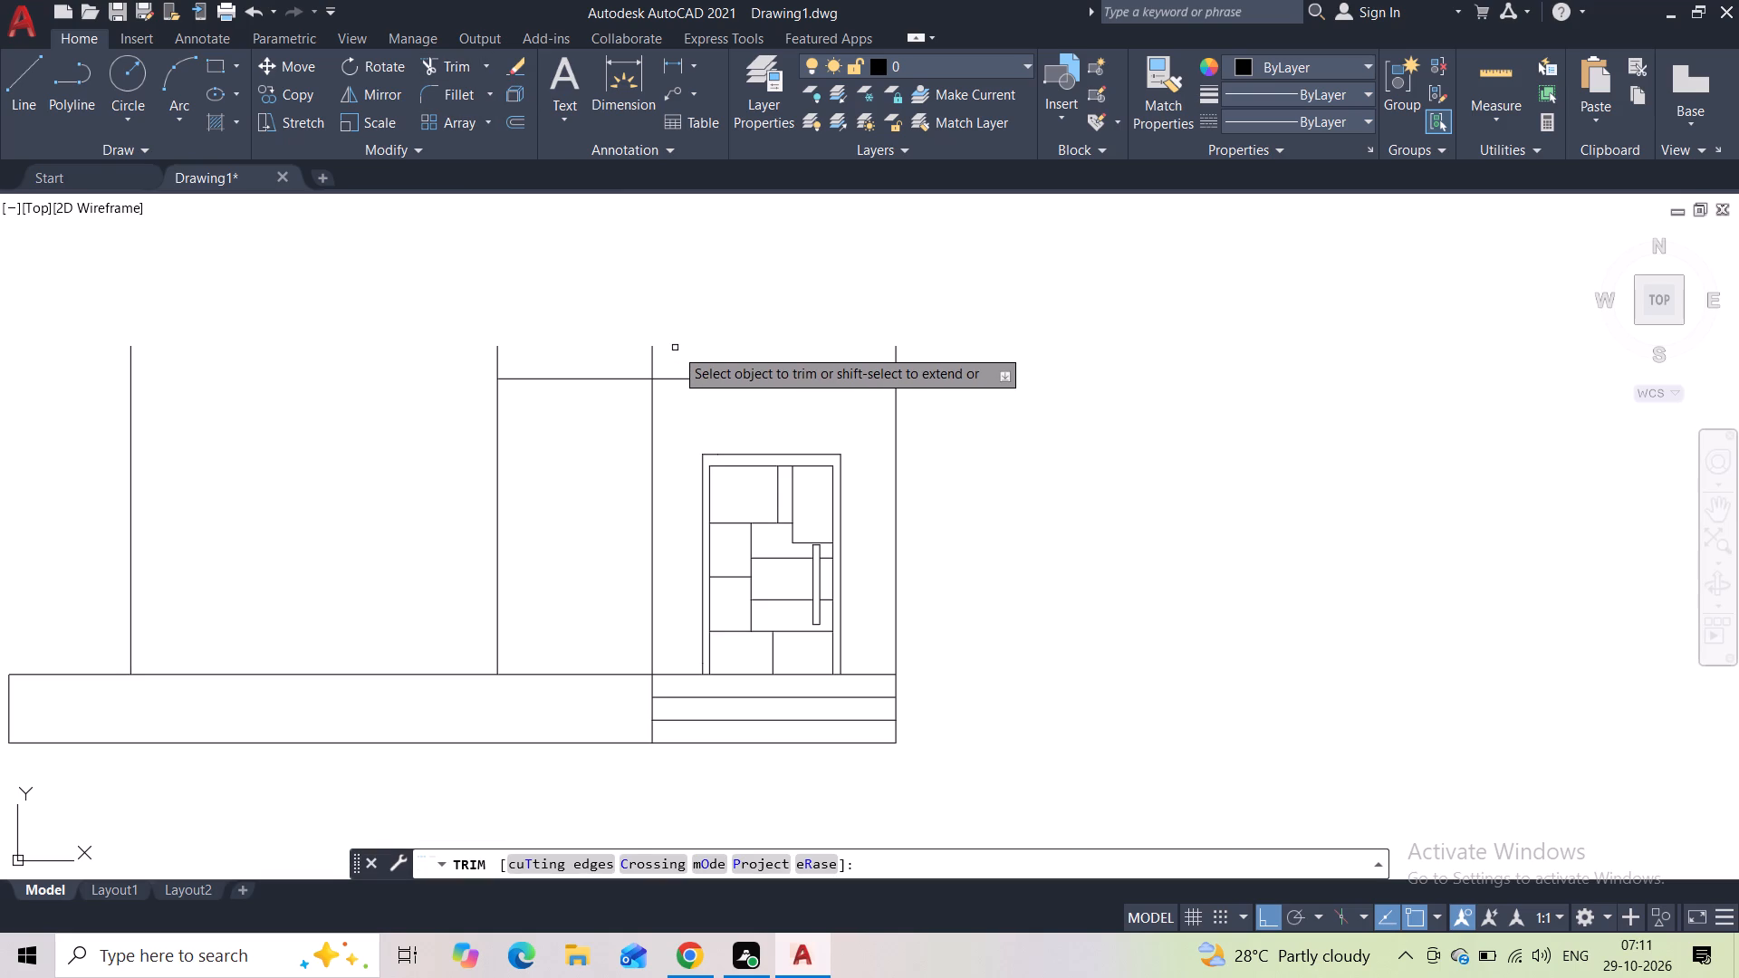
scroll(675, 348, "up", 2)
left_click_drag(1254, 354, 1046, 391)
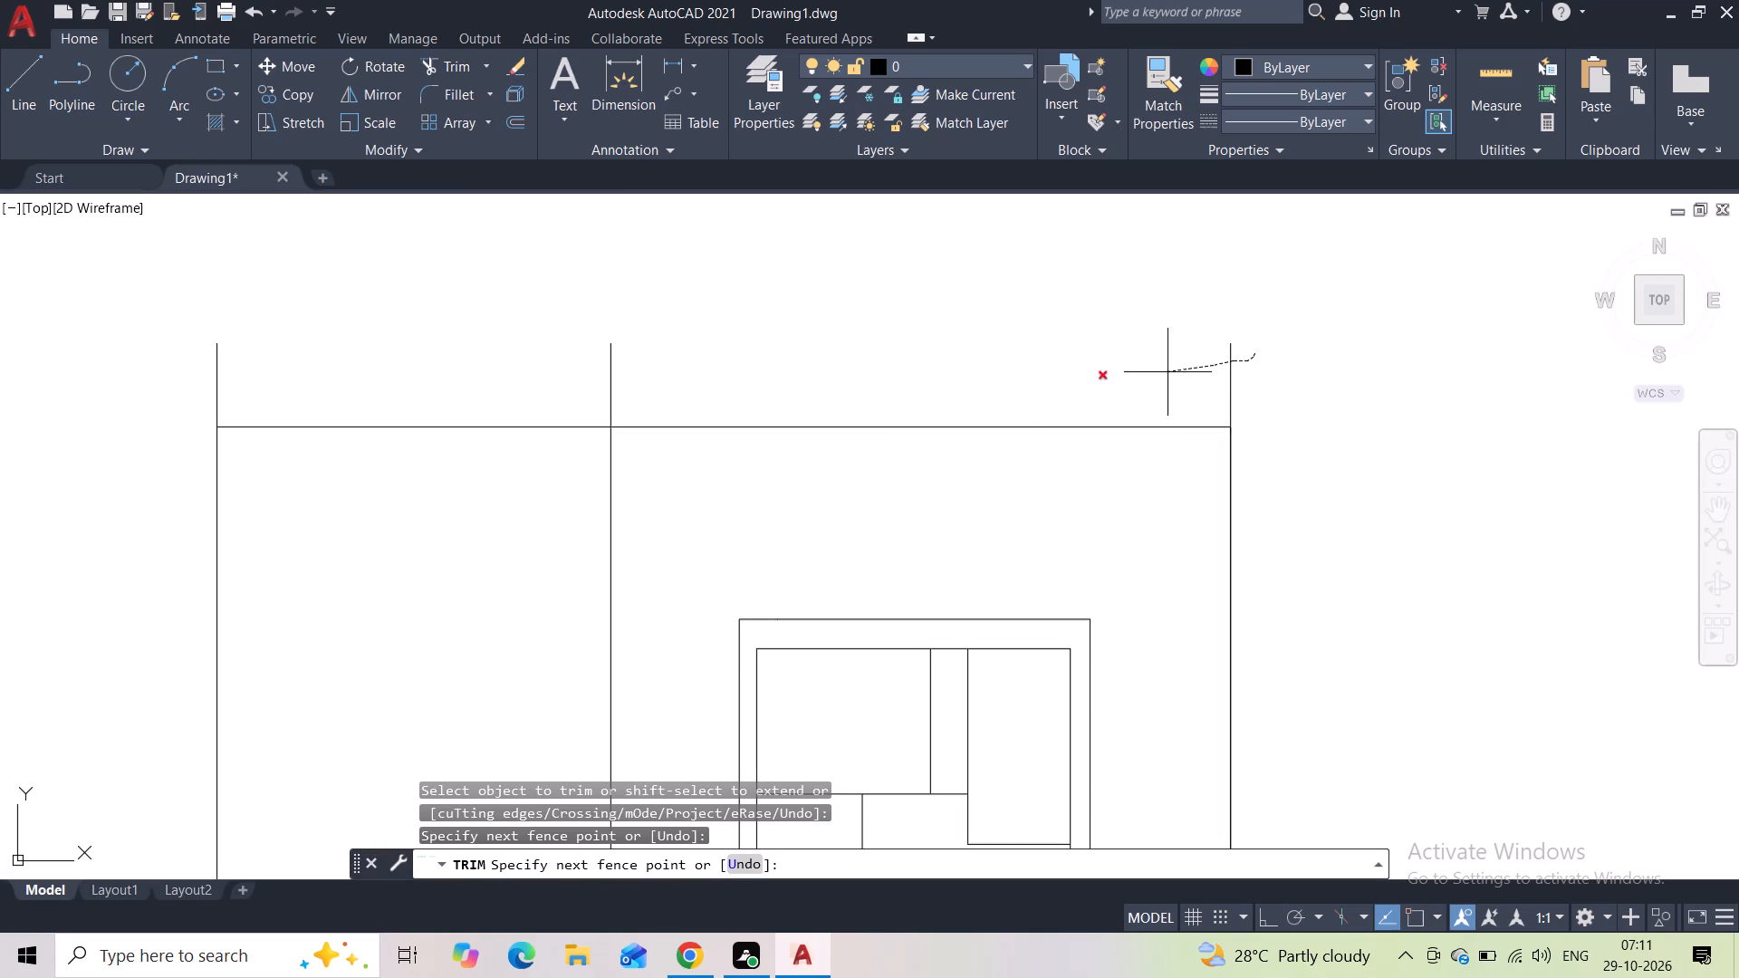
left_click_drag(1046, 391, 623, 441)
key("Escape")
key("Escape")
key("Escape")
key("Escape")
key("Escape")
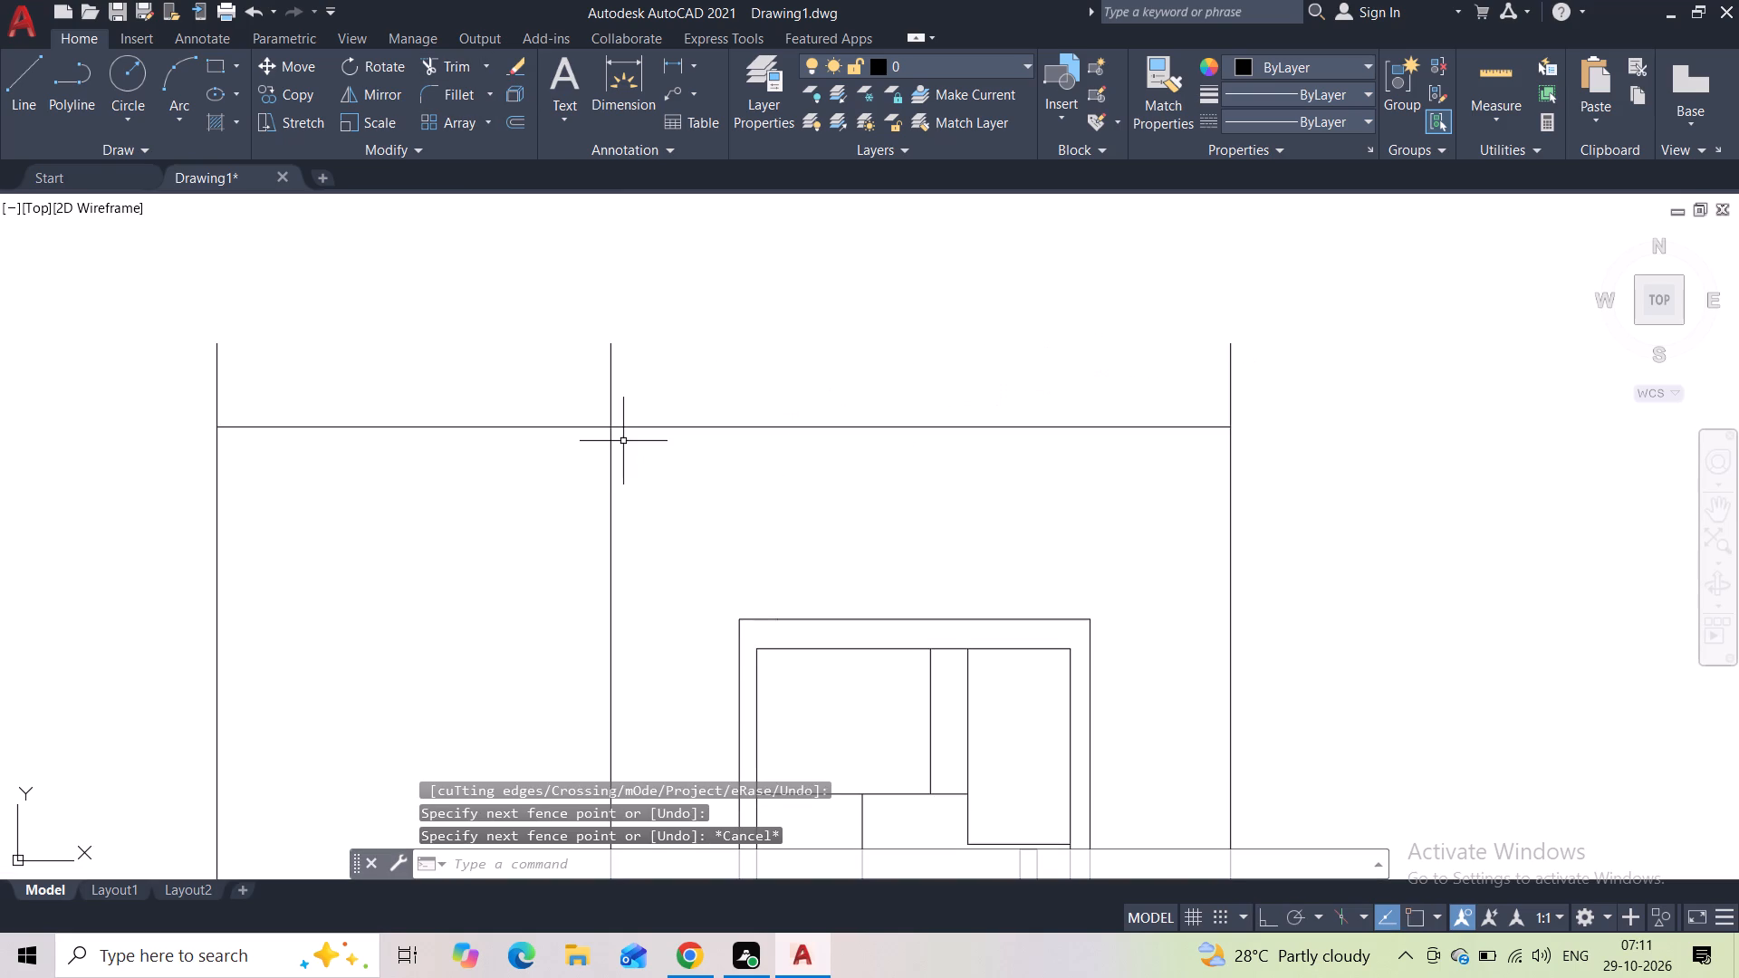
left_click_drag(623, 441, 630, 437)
Trim the vertical stubs standing above the lowered top line of the door bay and the bay left of it.
left_click(466, 67)
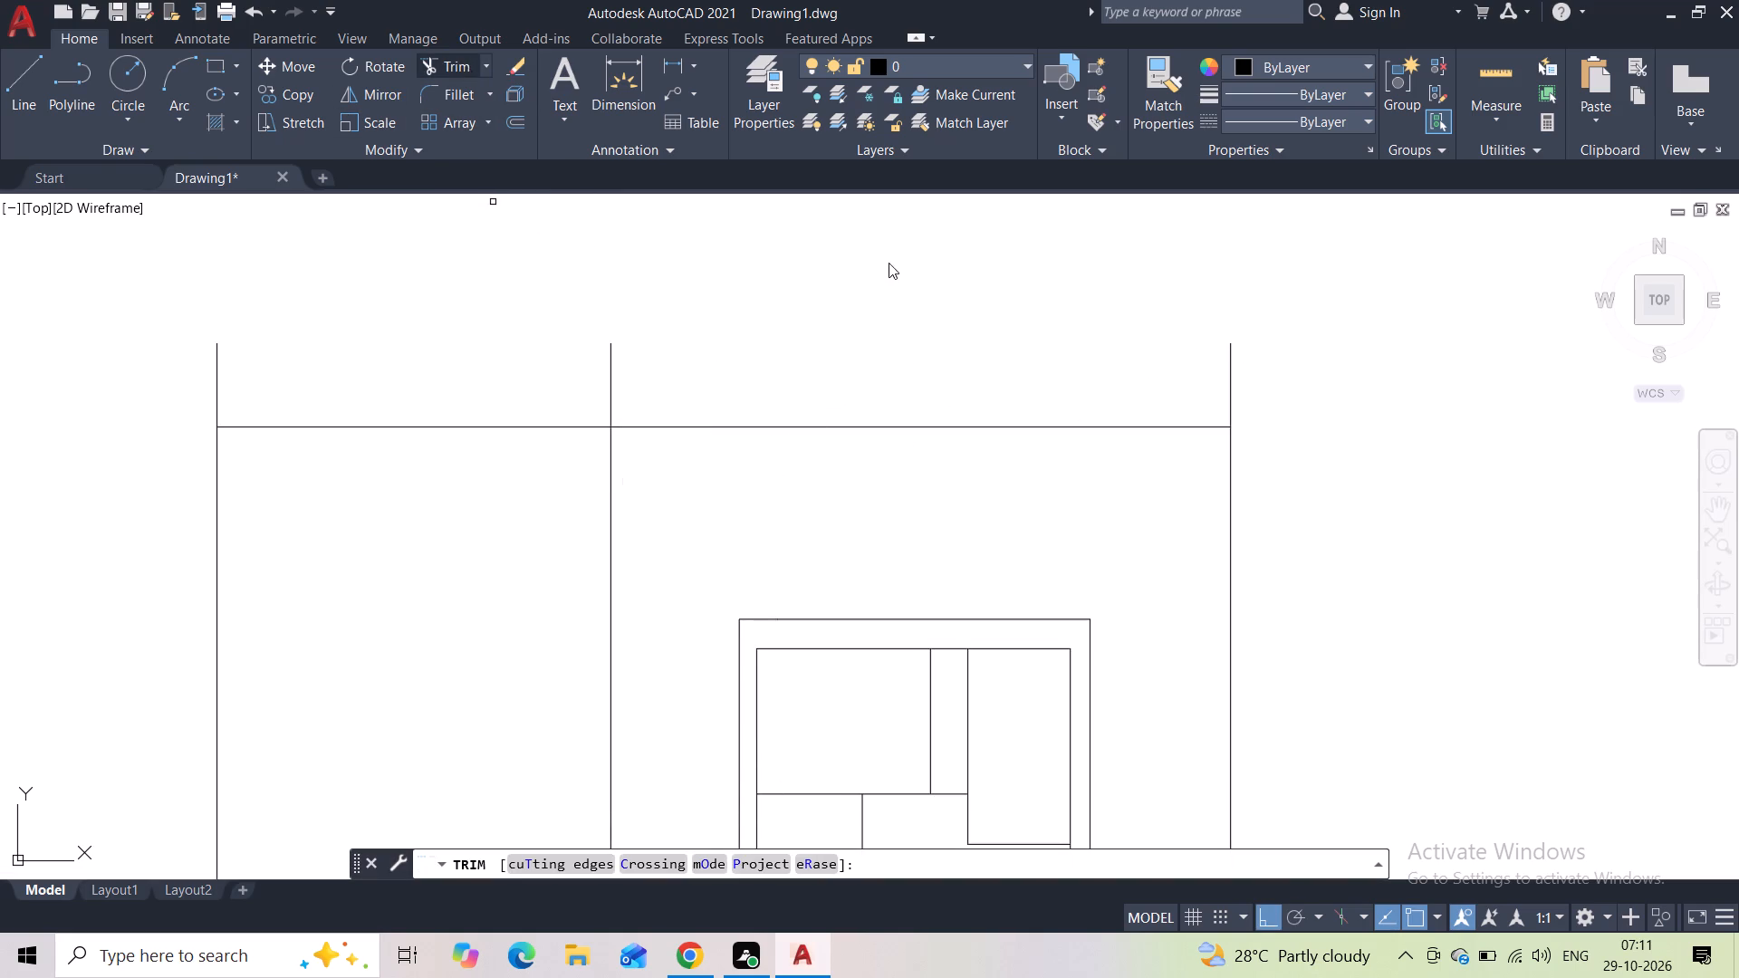
left_click_drag(1430, 368, 371, 398)
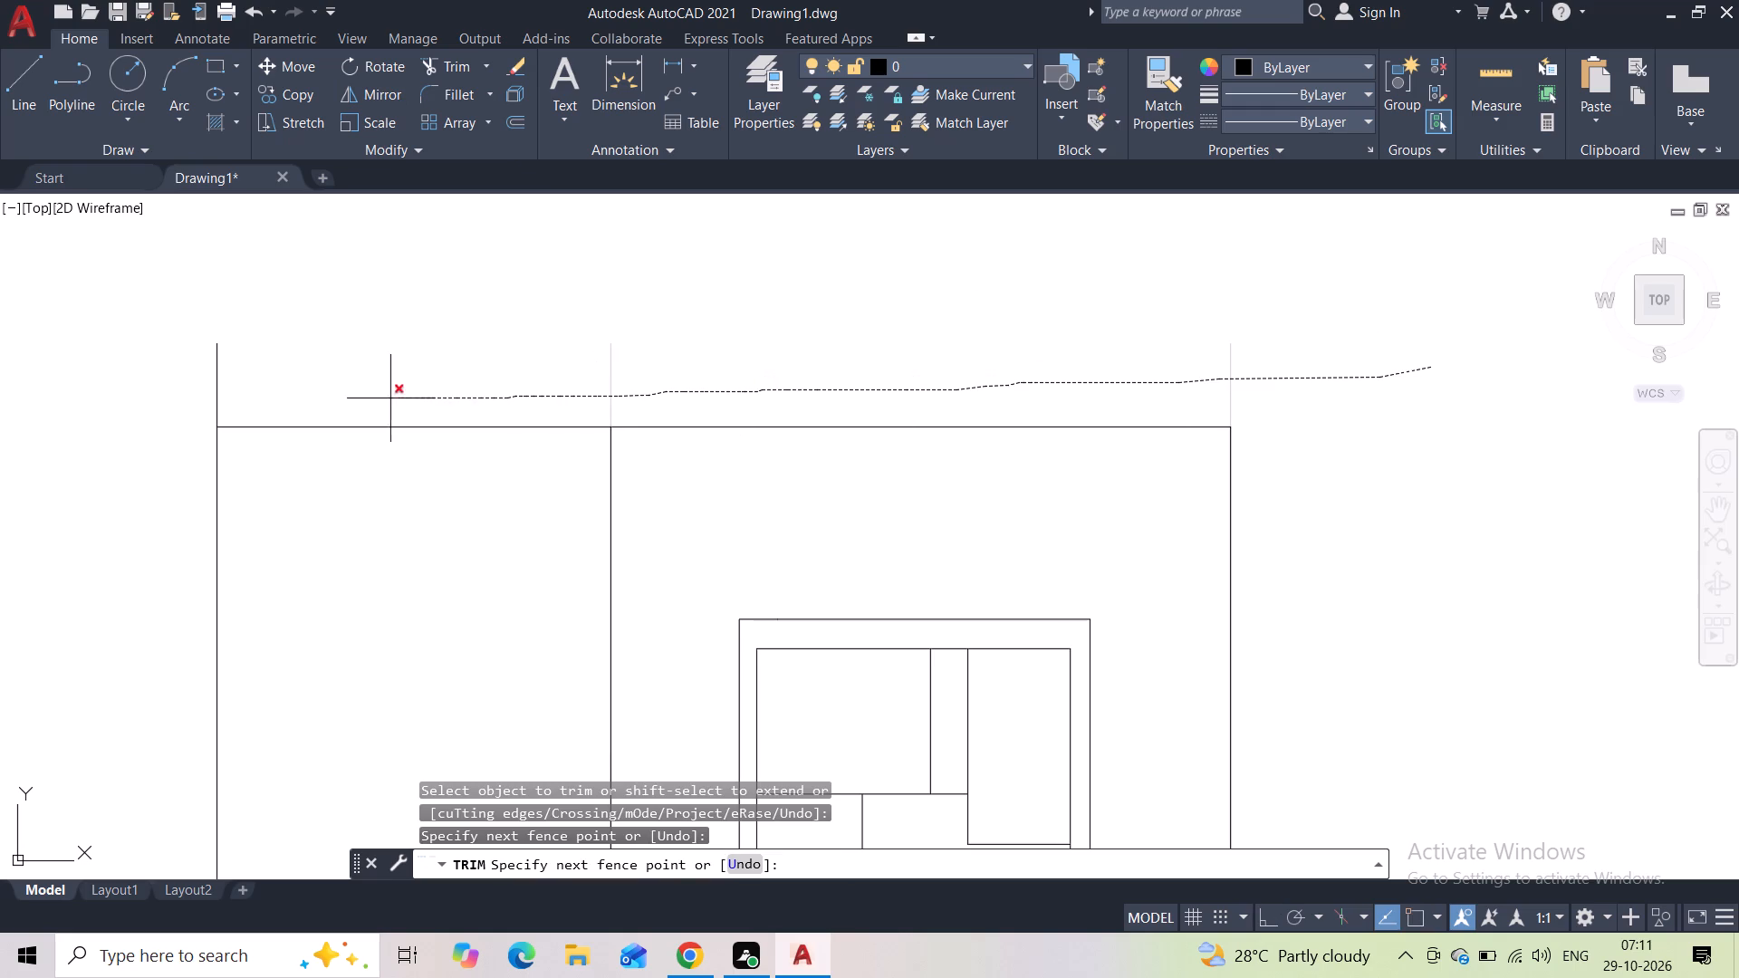
left_click_drag(371, 398, 148, 402)
key("Escape")
Draw a horizontal line from the left bay's top-left corner across to the far-left vertical.
scroll(516, 316, "down", 3)
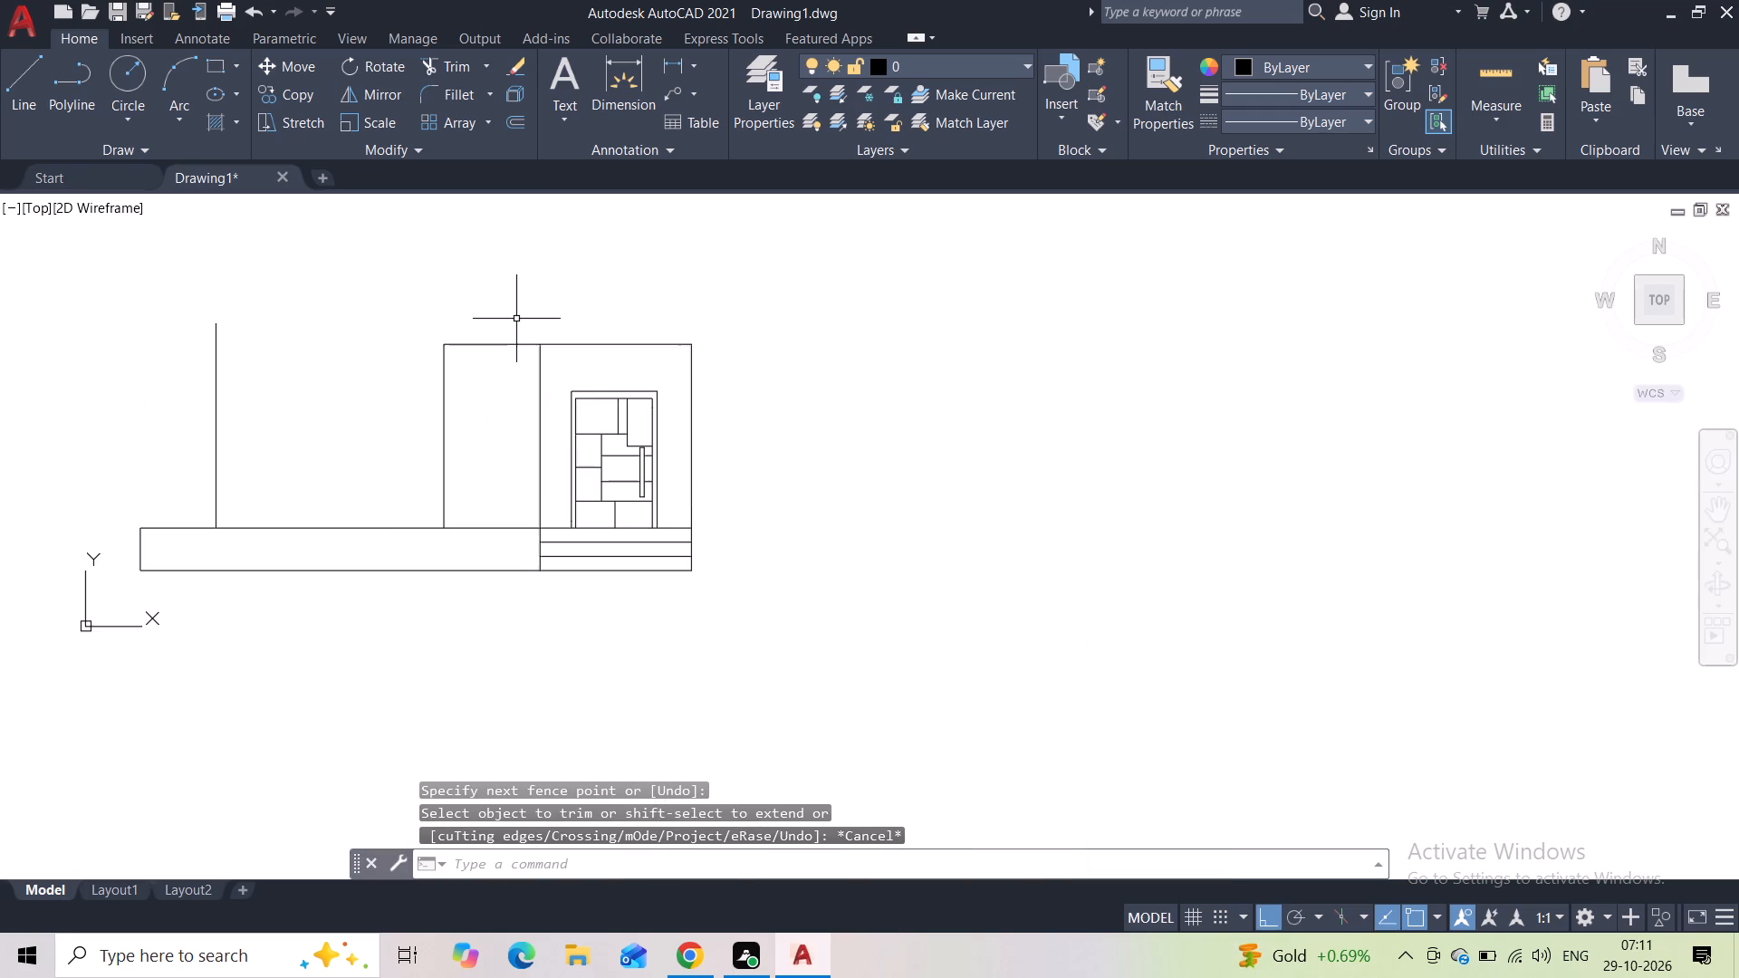
middle_click_drag(431, 391, 476, 447)
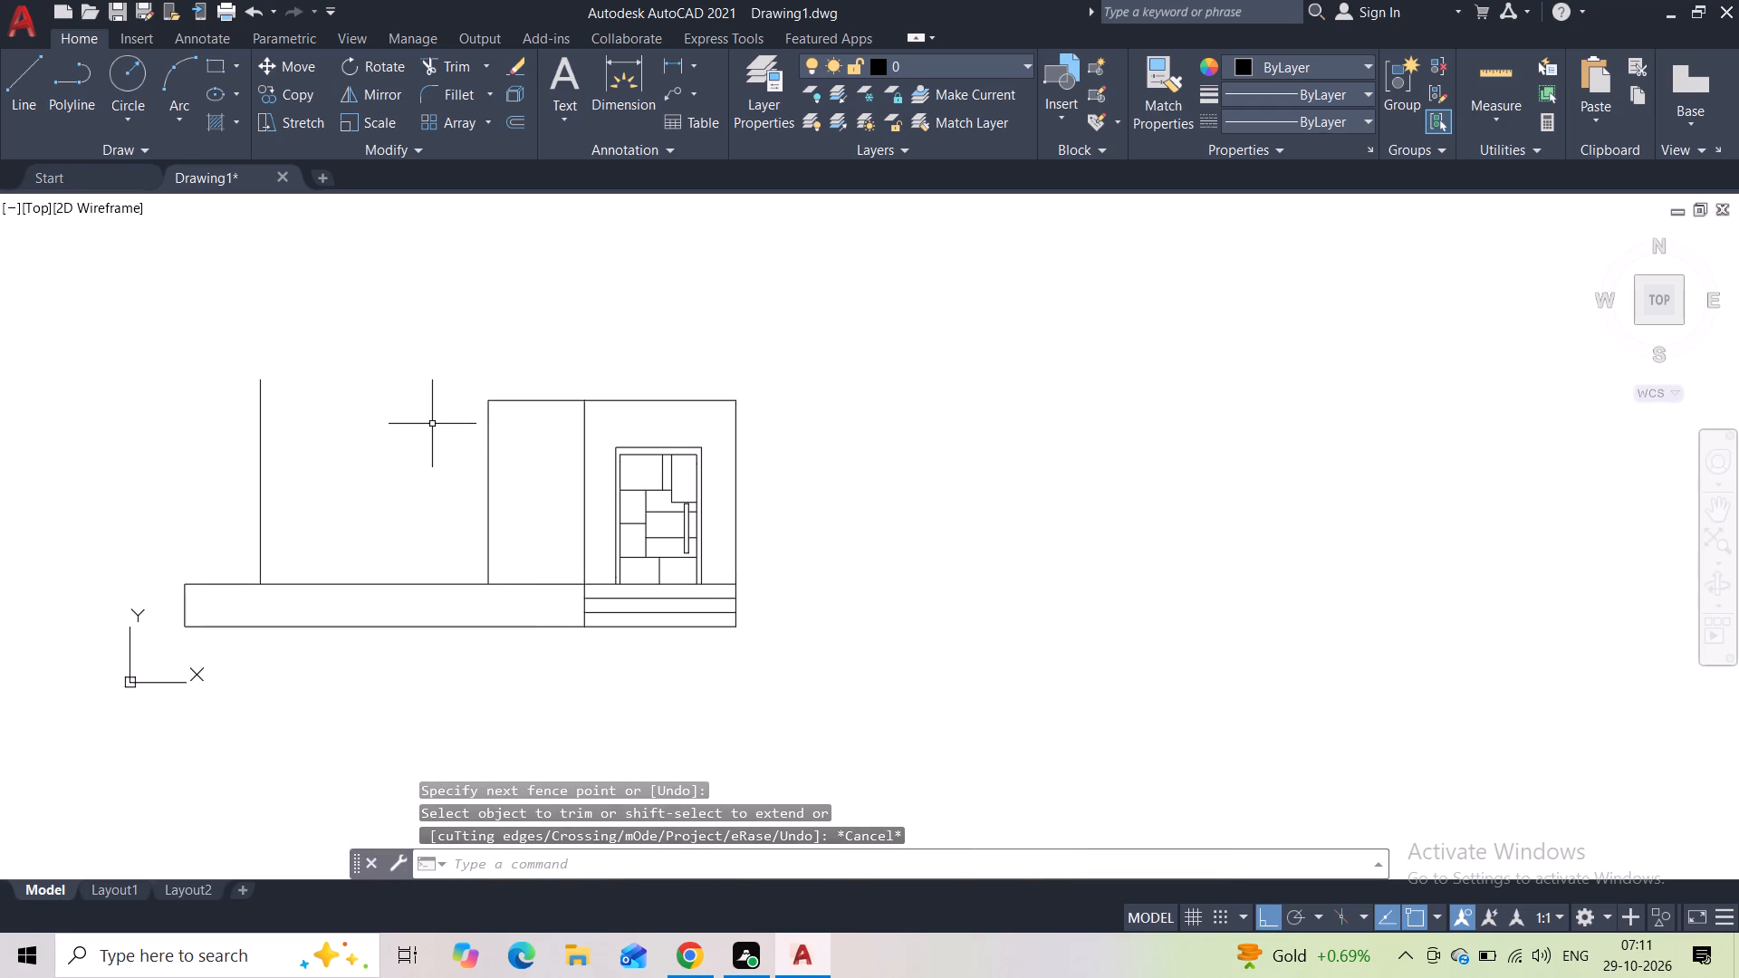
scroll(426, 419, "up", 2)
scroll(346, 396, "down", 1)
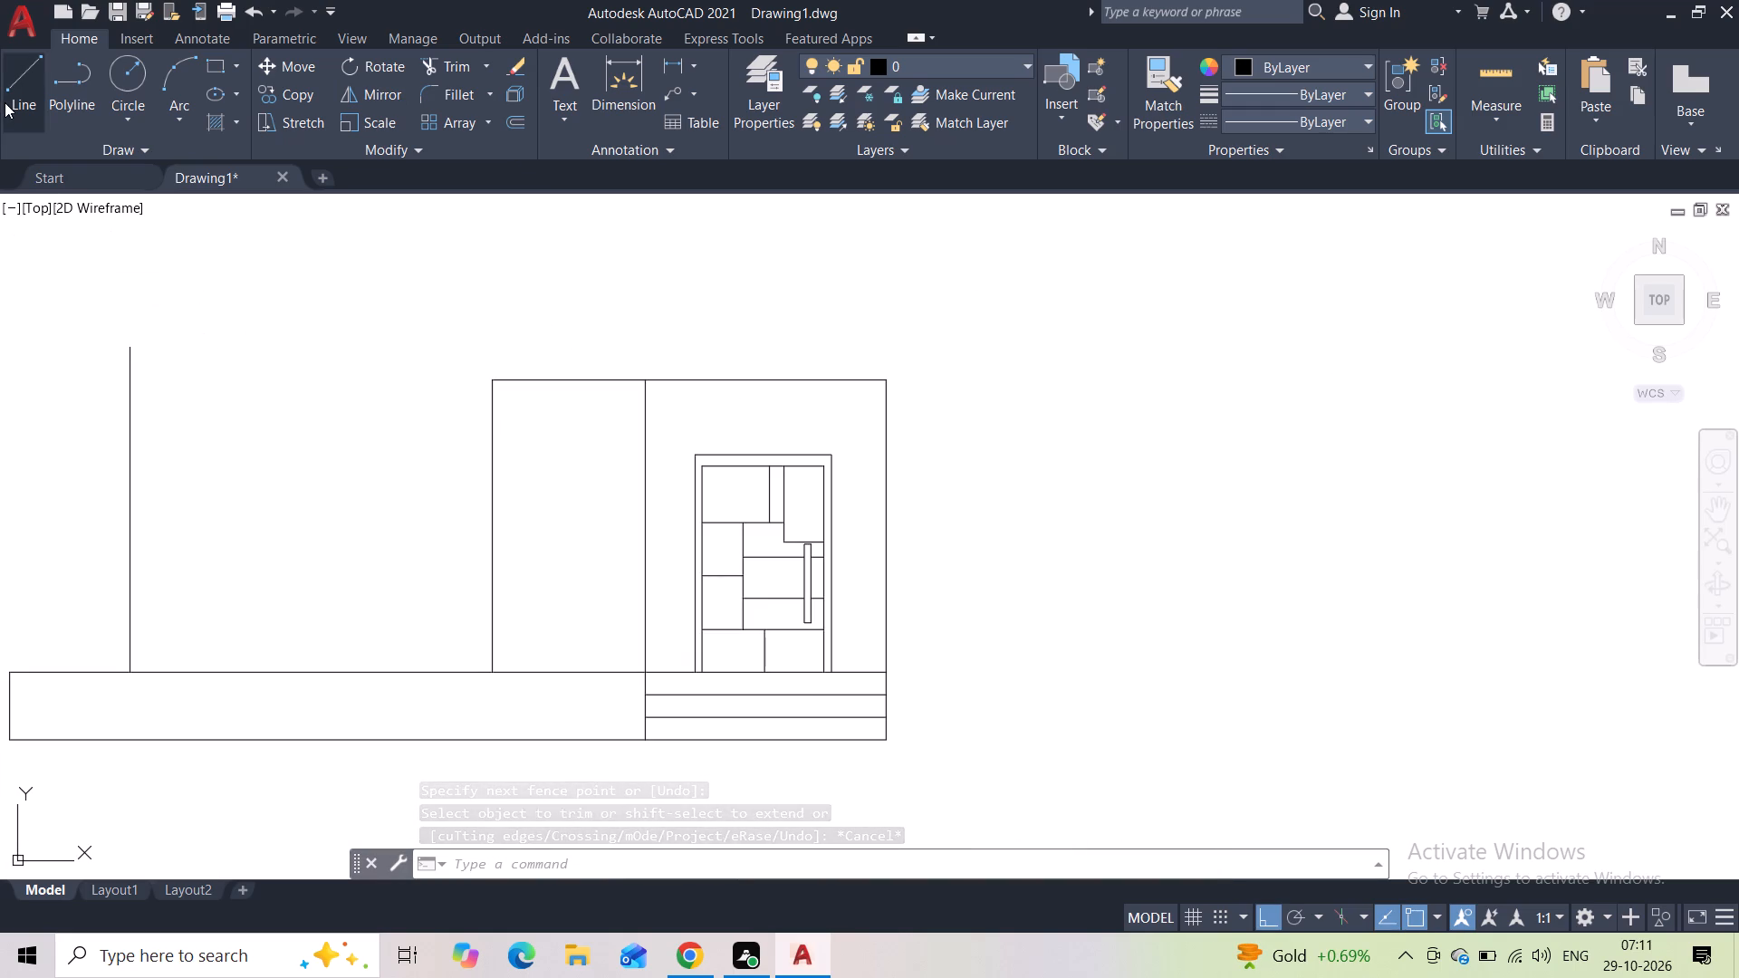
left_click(5, 102)
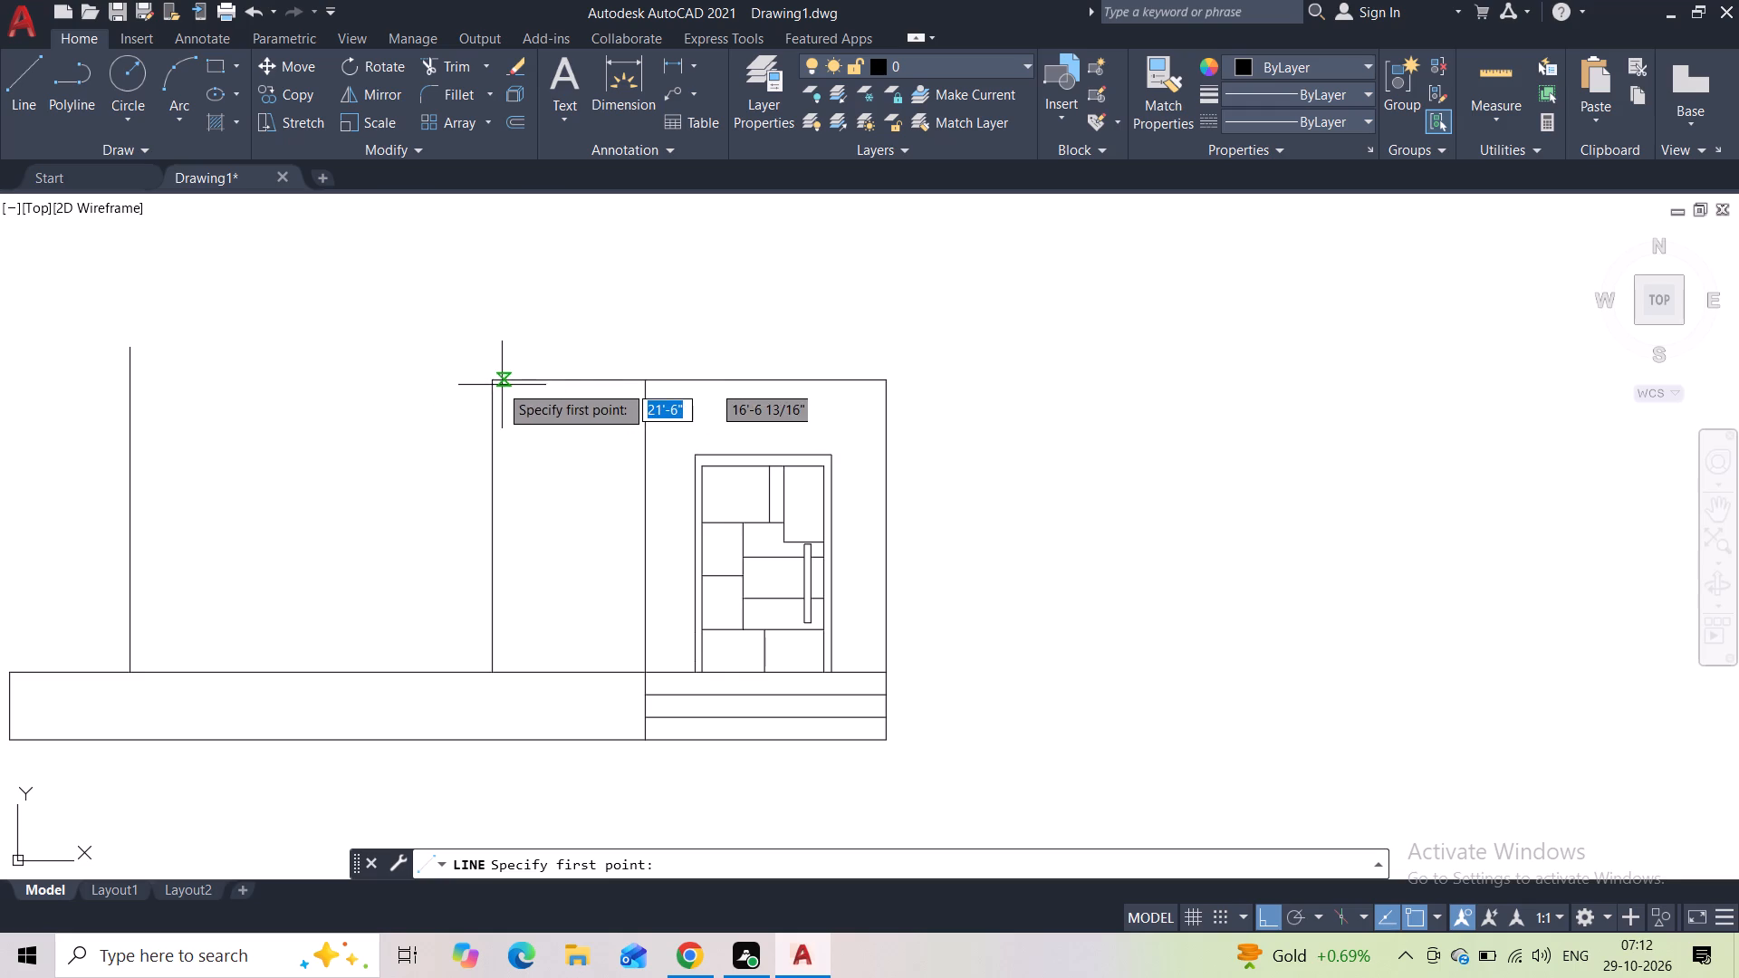
left_click(498, 384)
scroll(124, 387, "up", 2)
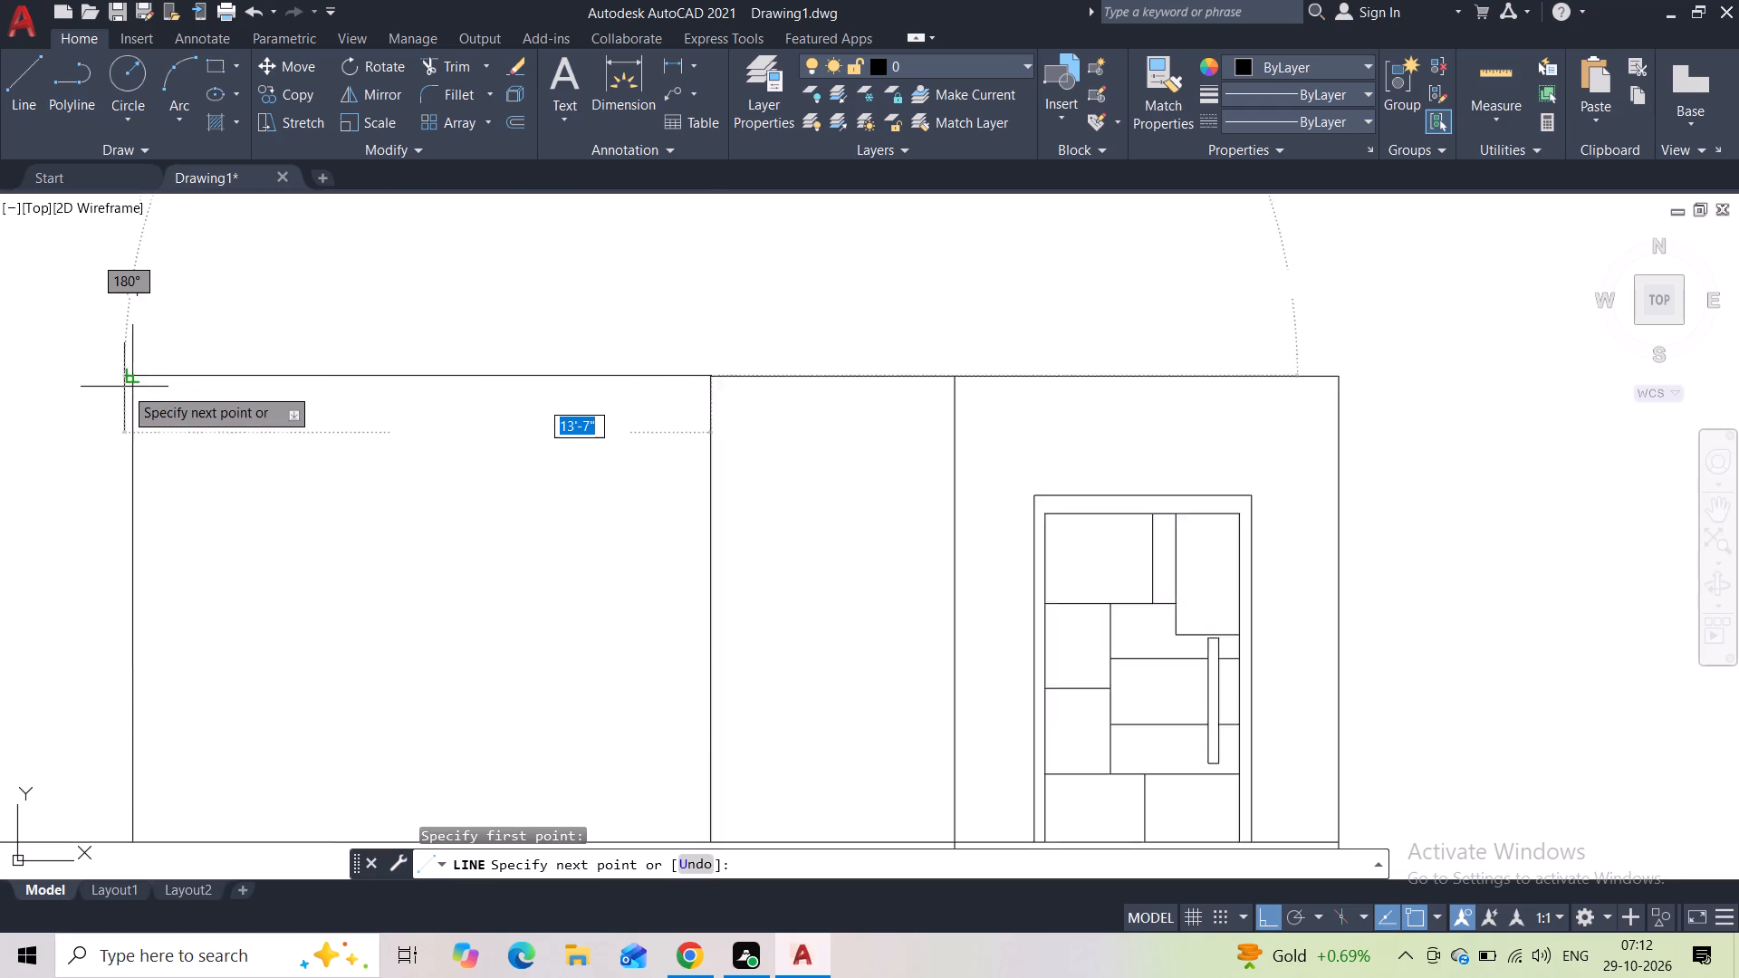
left_click(136, 371)
key("Escape")
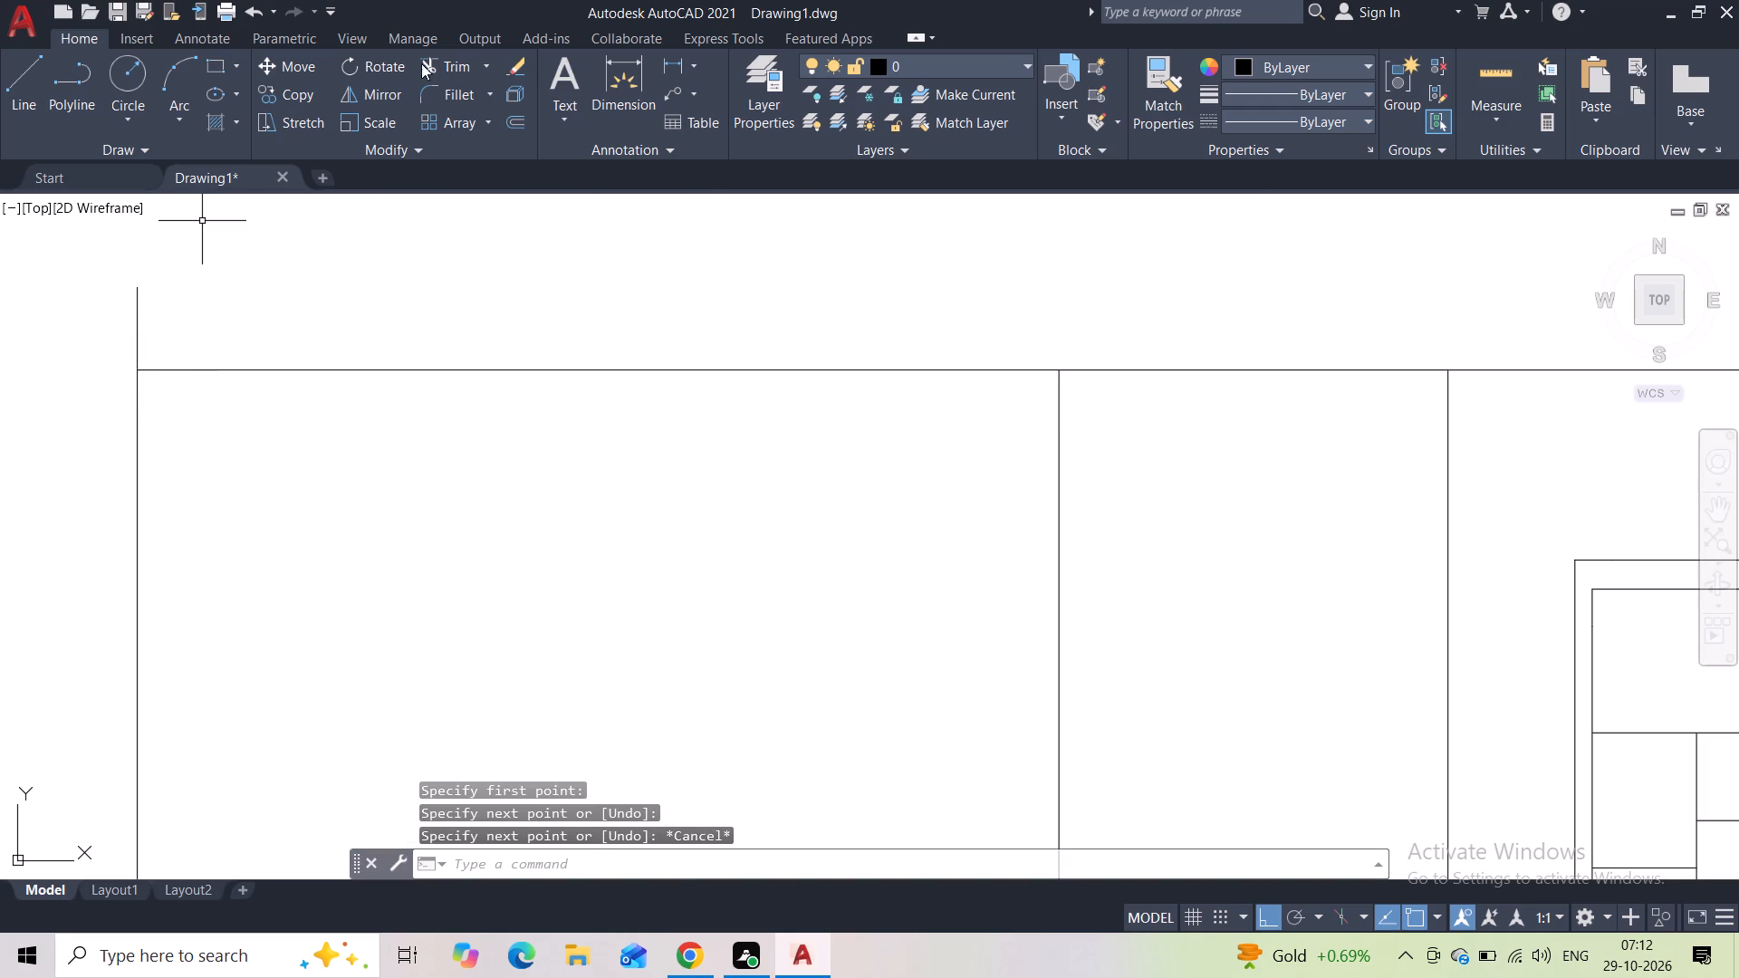
Trim the far-left vertical's stub above the new top line.
left_click(434, 60)
left_click_drag(220, 311, 72, 340)
key("Escape")
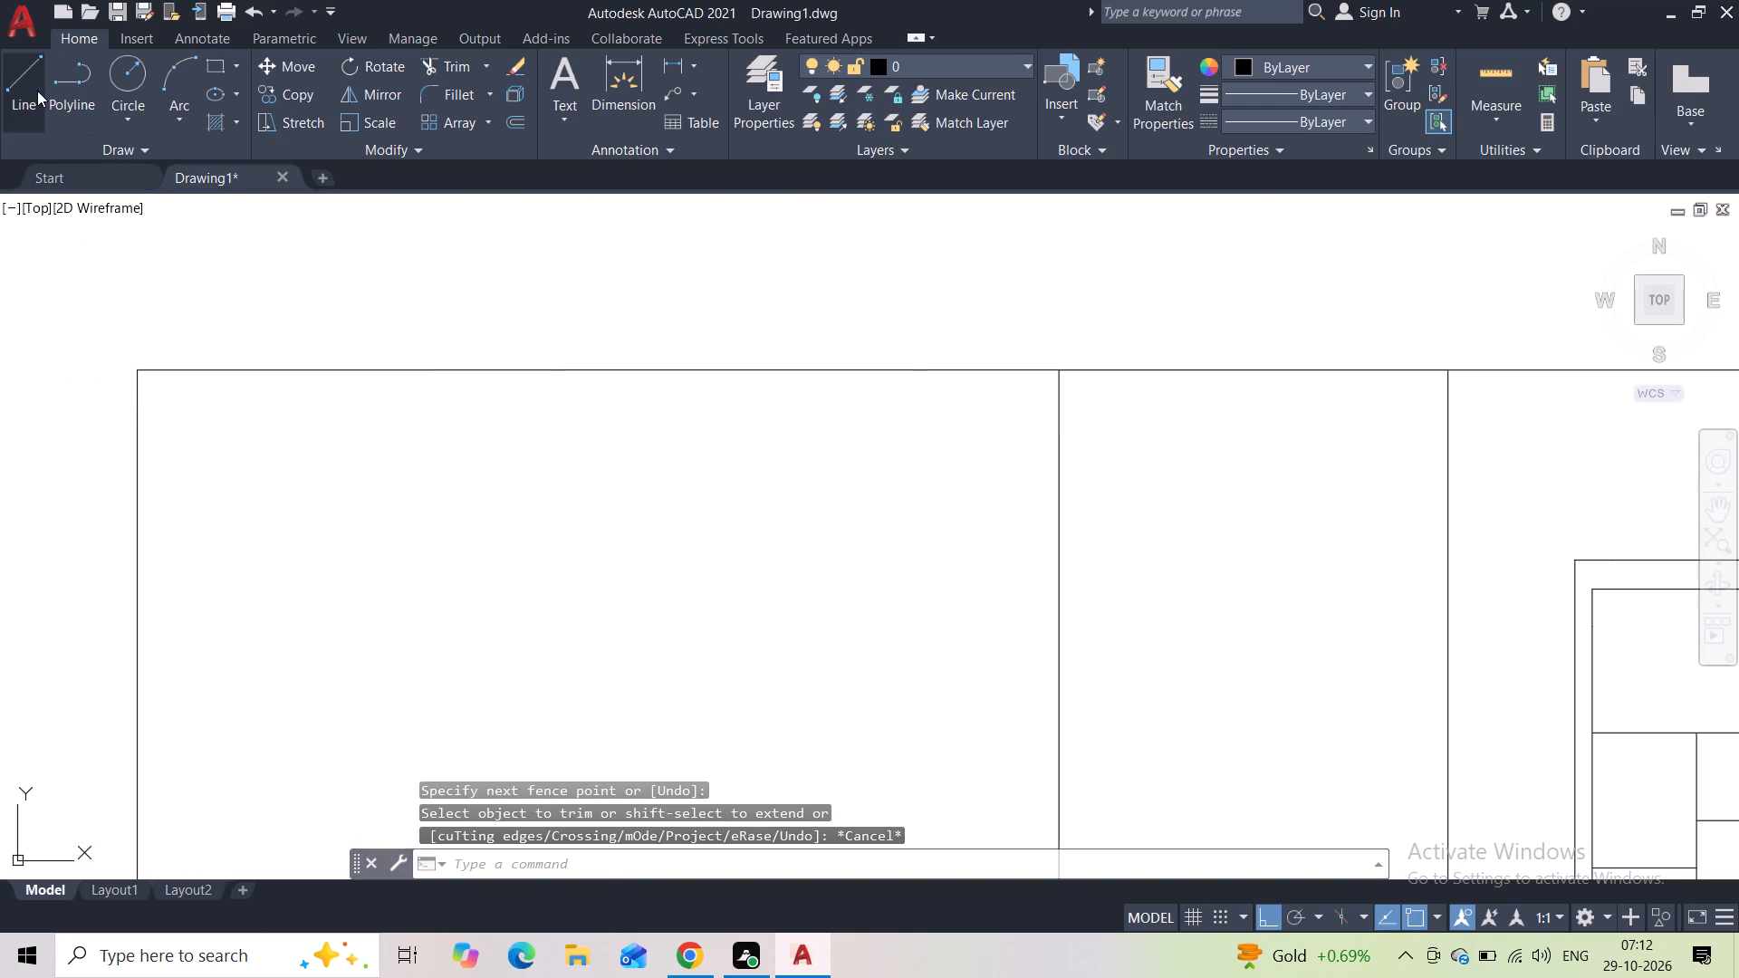
Draw the upper-storey outline over the far-left bay: 10' up, across to the bay's other vertical, and down to the top line.
left_click(37, 91)
left_click(143, 375)
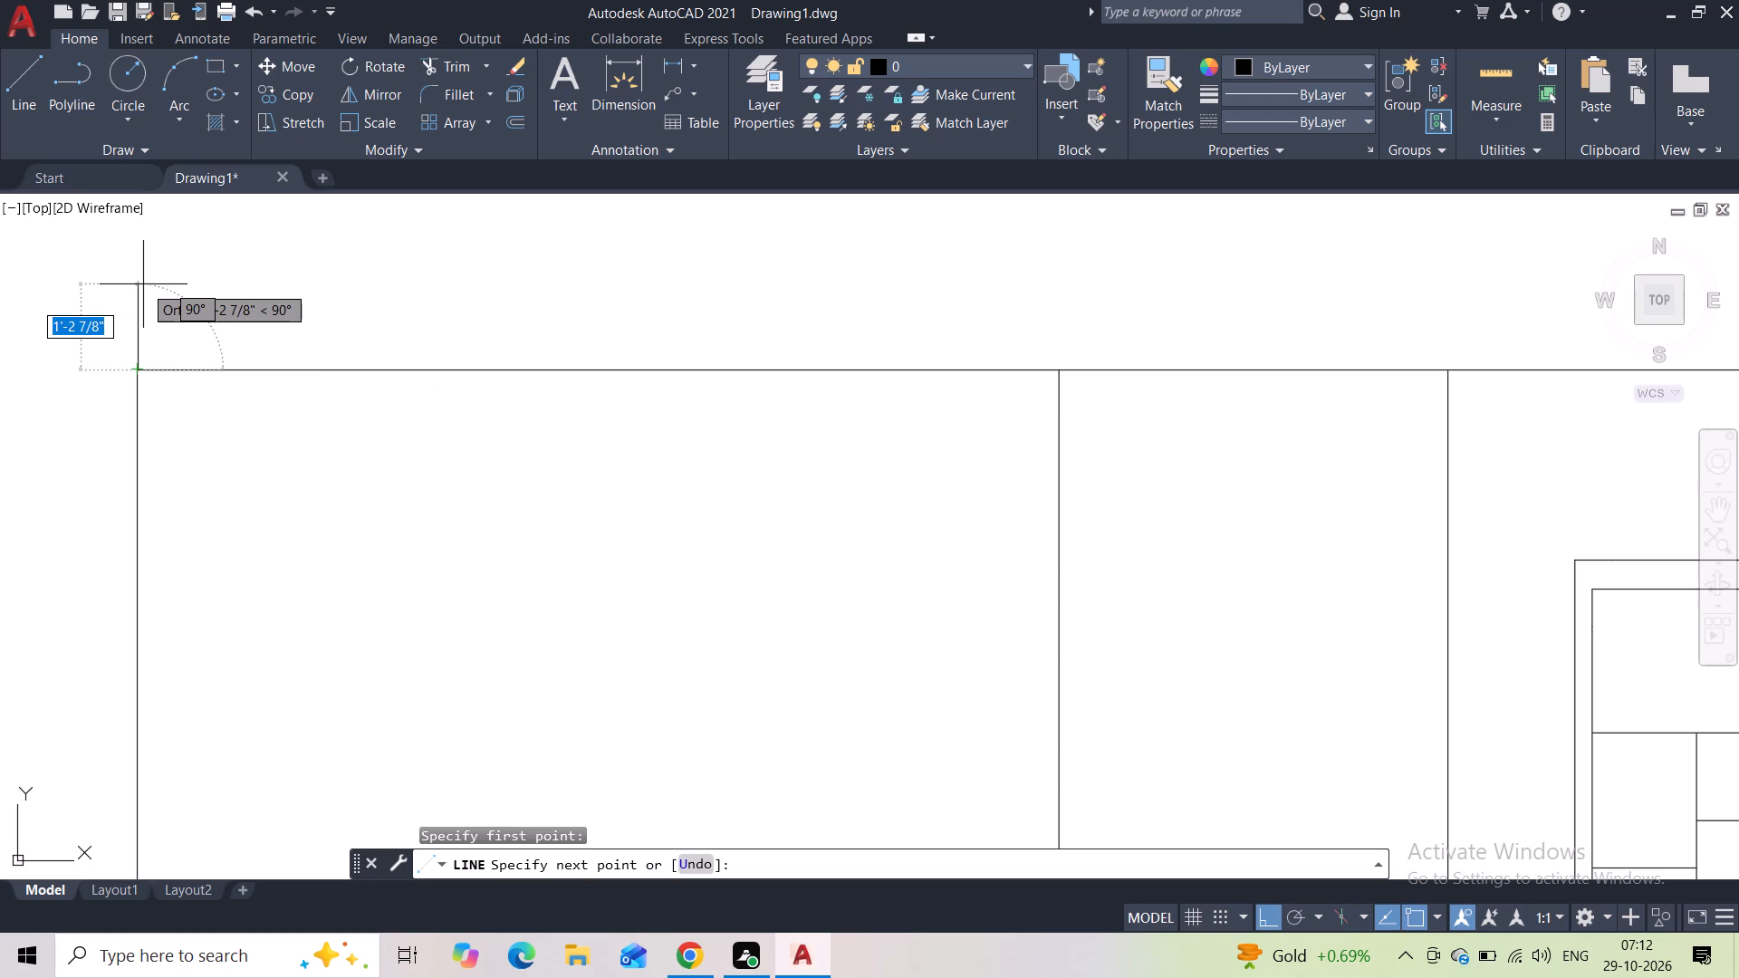
scroll(143, 284, "down", 1)
middle_click_drag(143, 284, 118, 463)
scroll(118, 463, "down", 1)
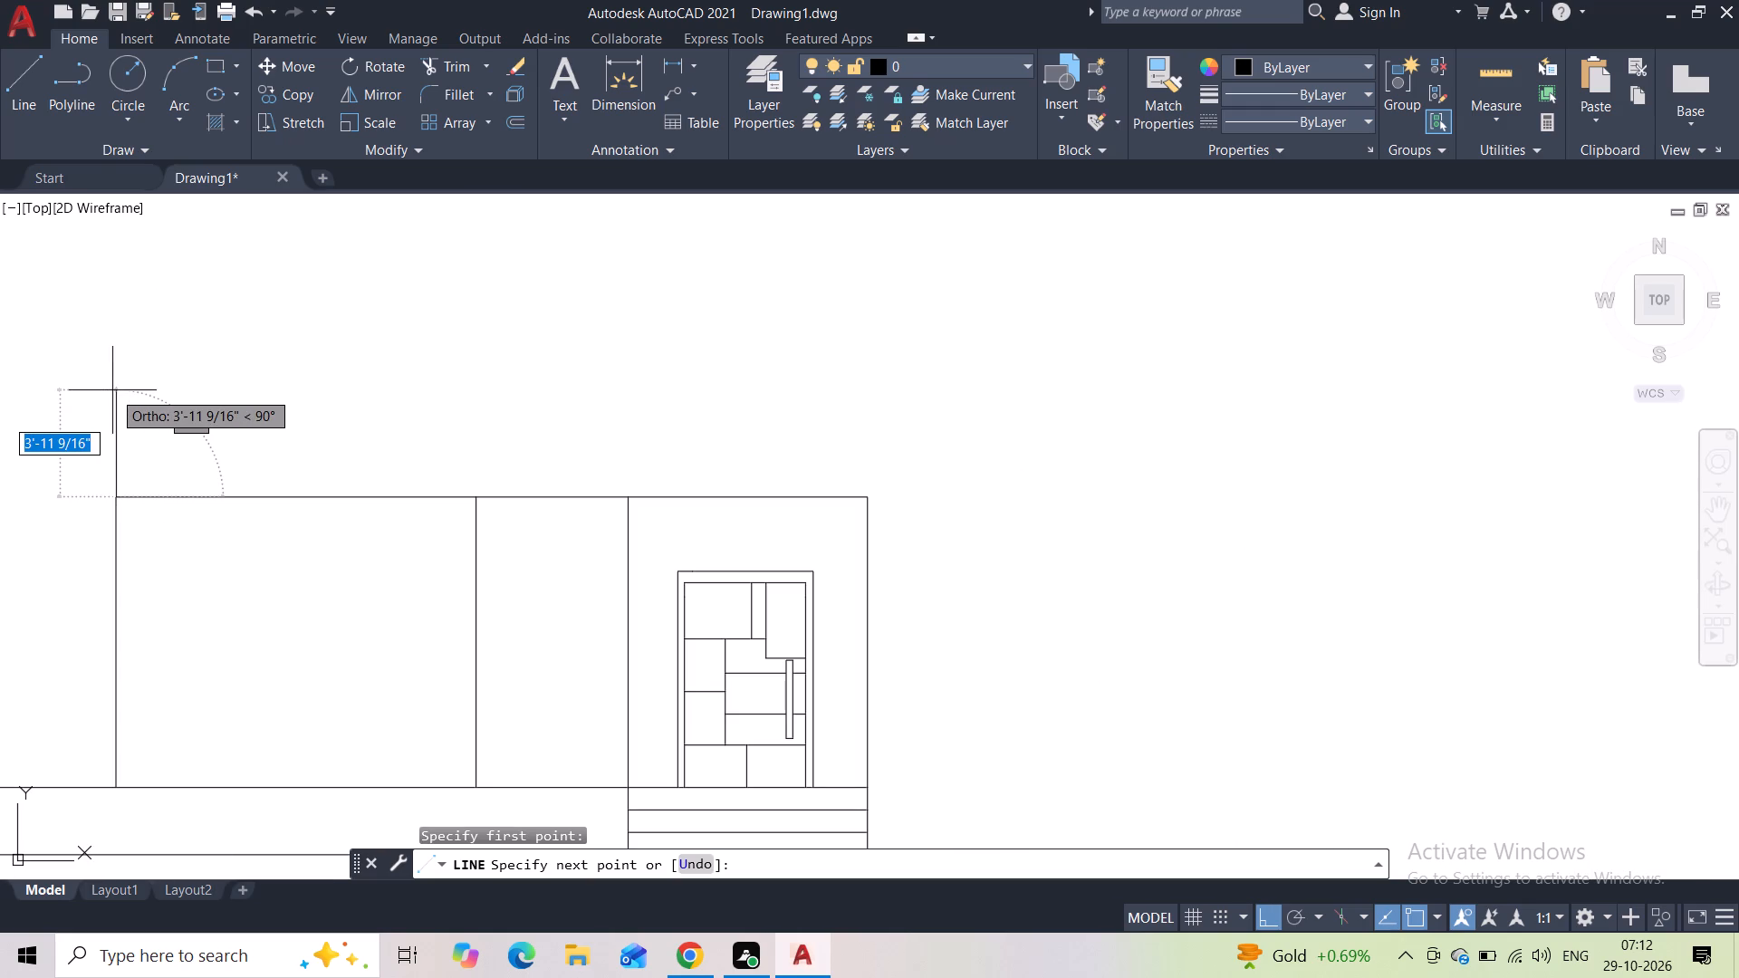
type("10")
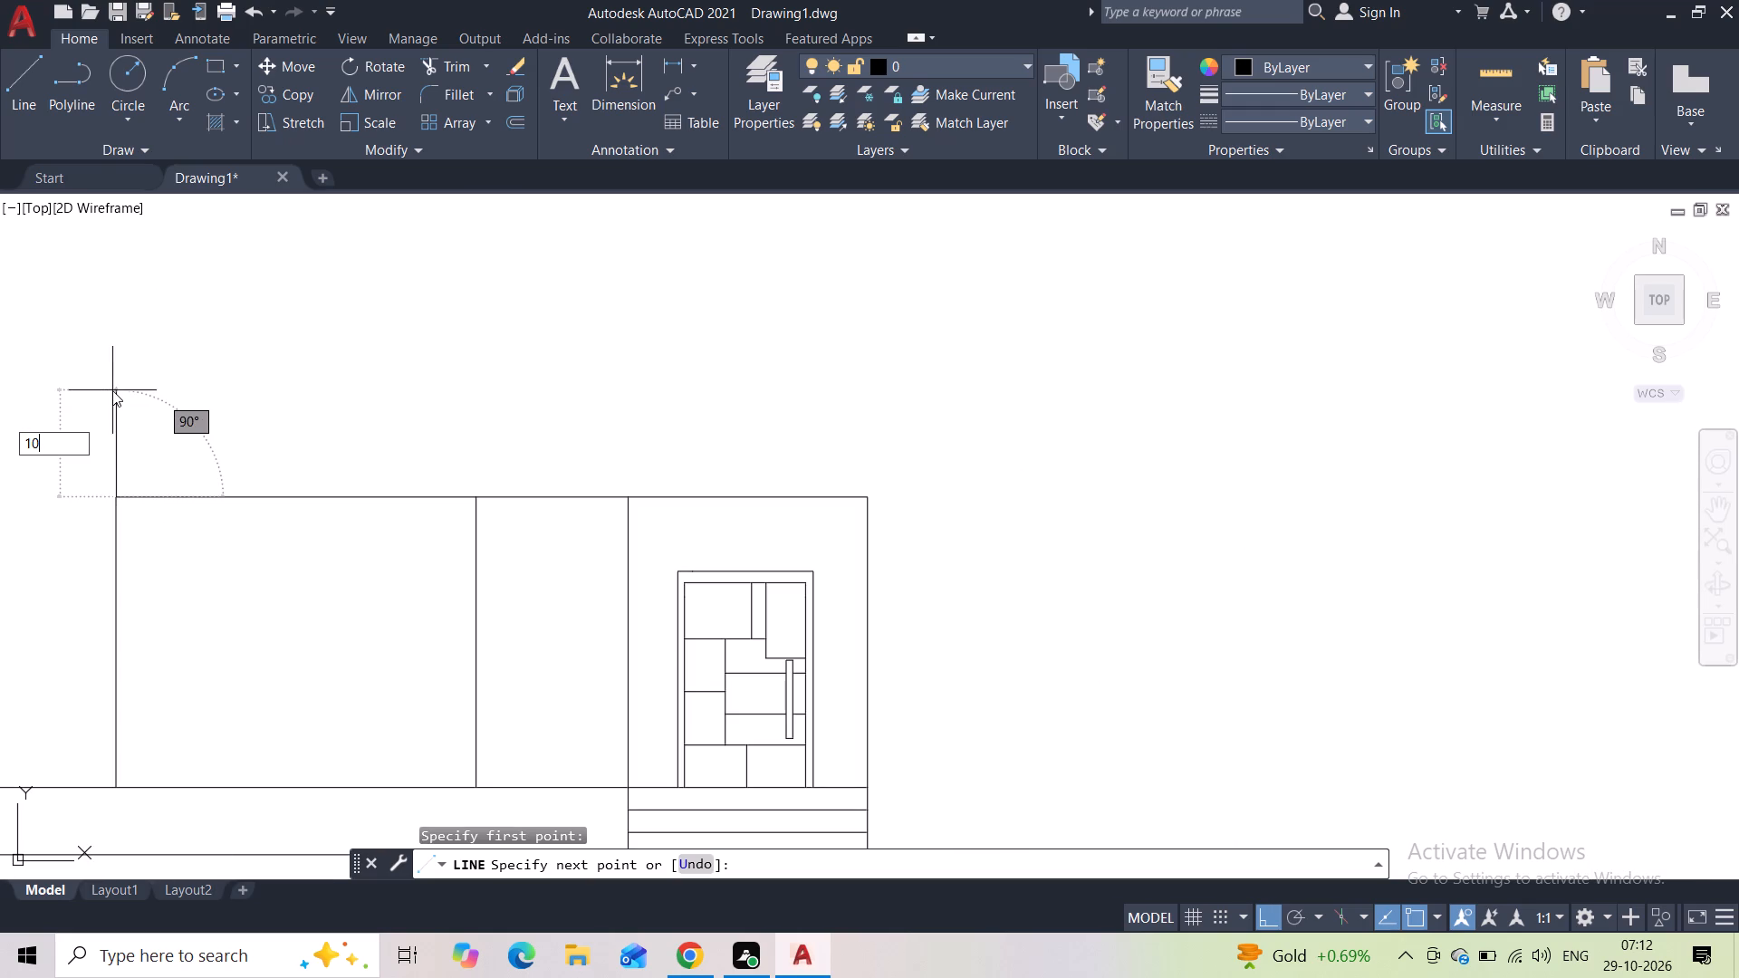
key("apostrophe")
key("Return")
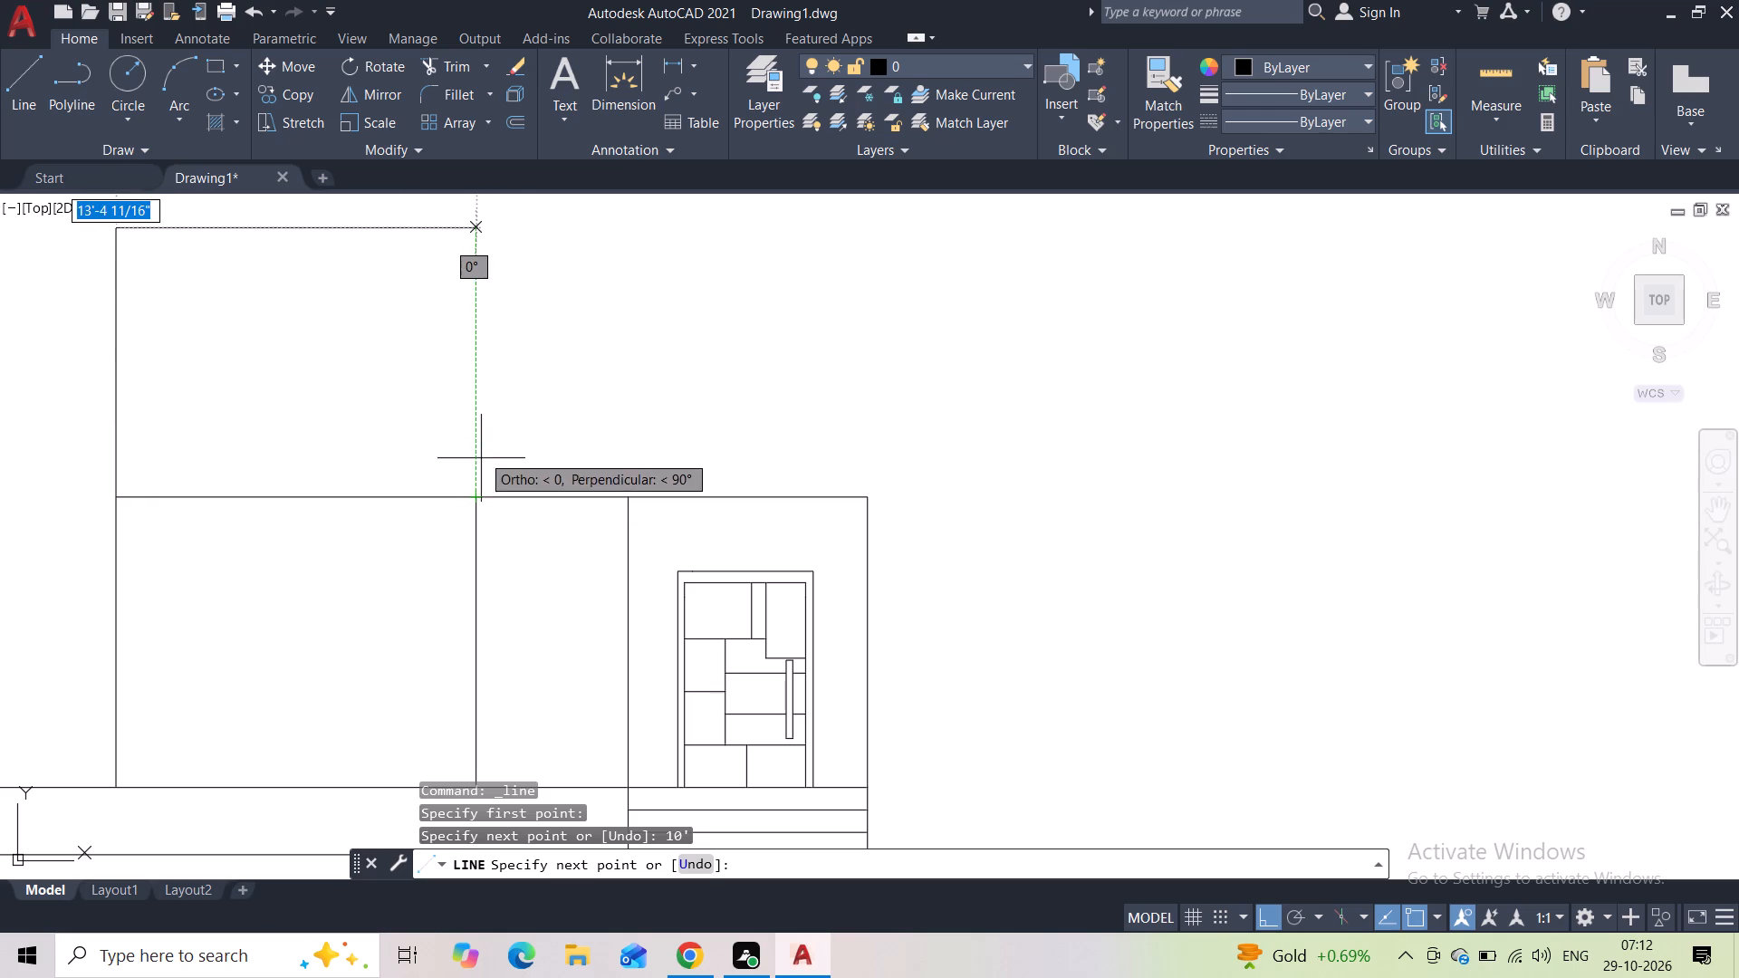
left_click(476, 226)
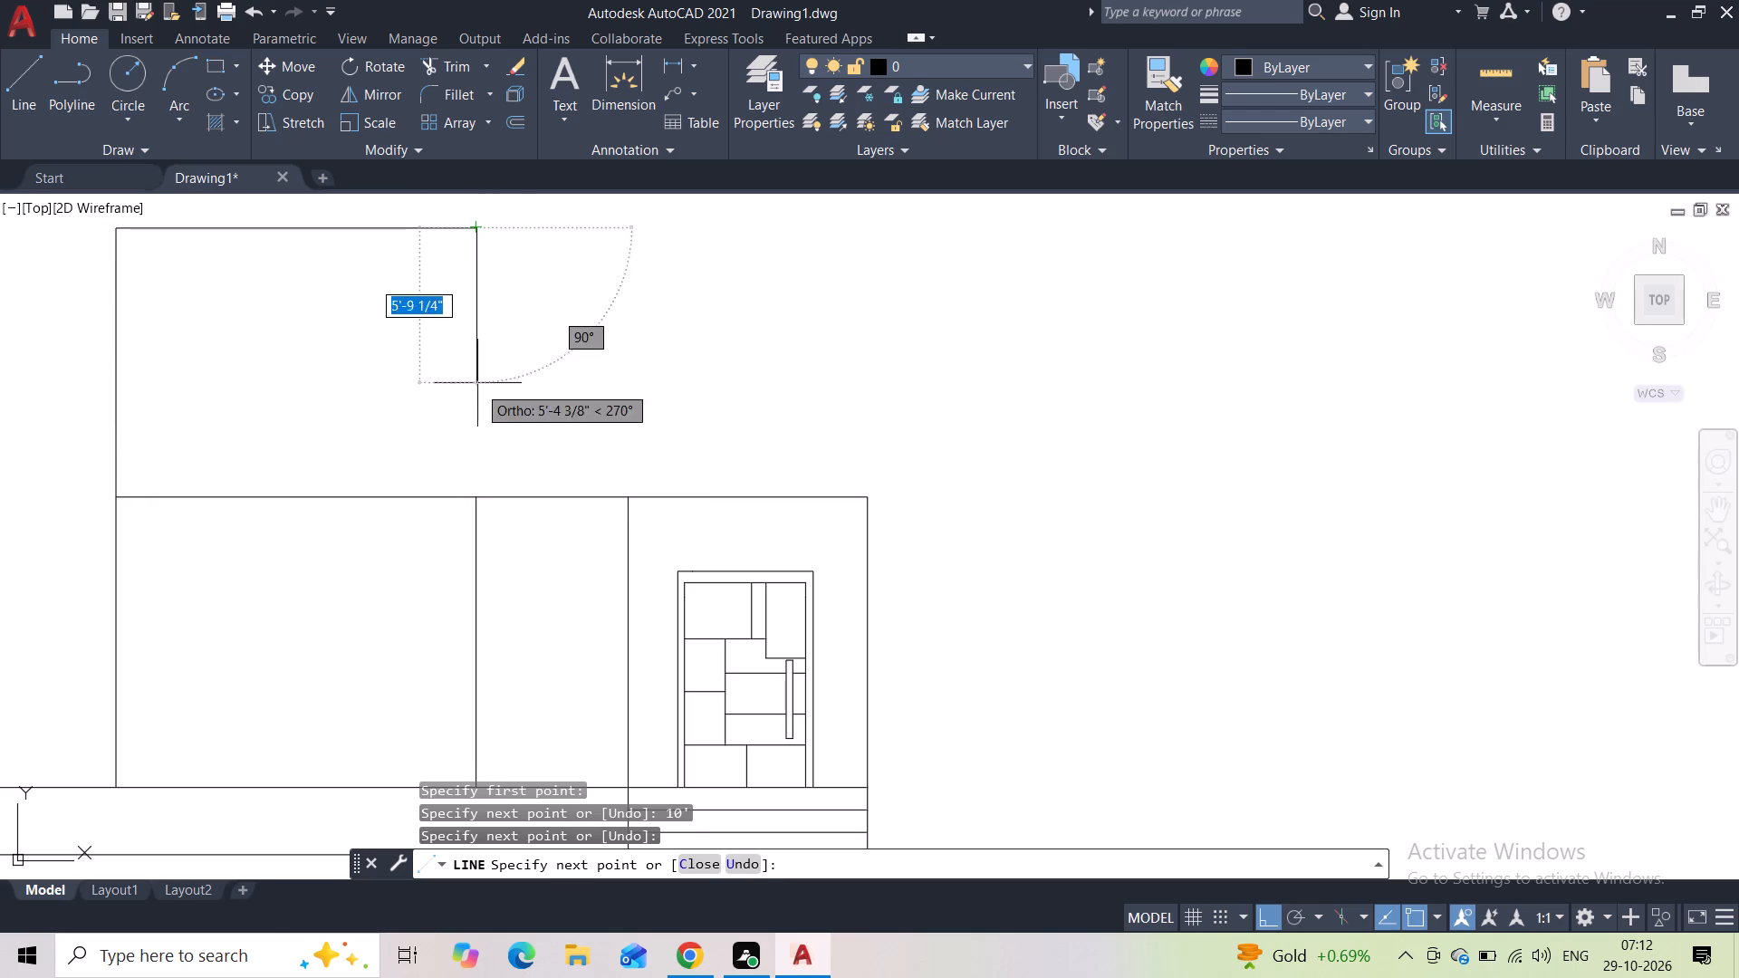
left_click(480, 494)
key("Escape")
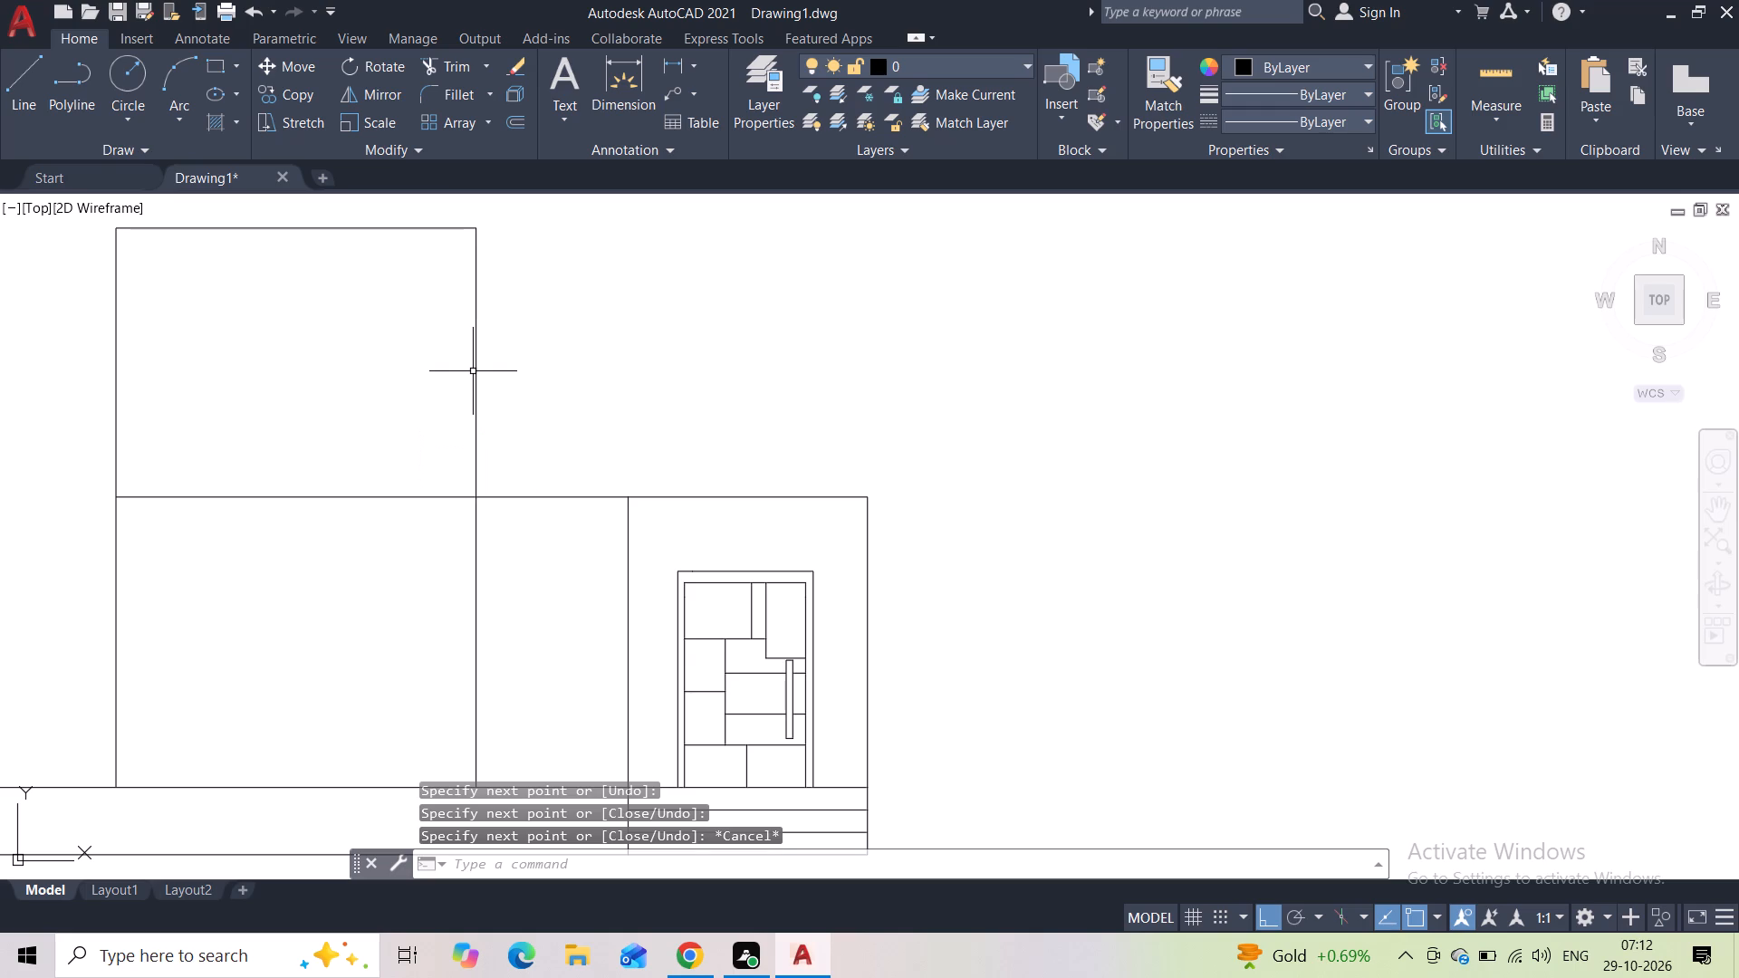
Extend the upper storey over the middle bay, across to the door bay's left vertical line and down to the top line.
key("space")
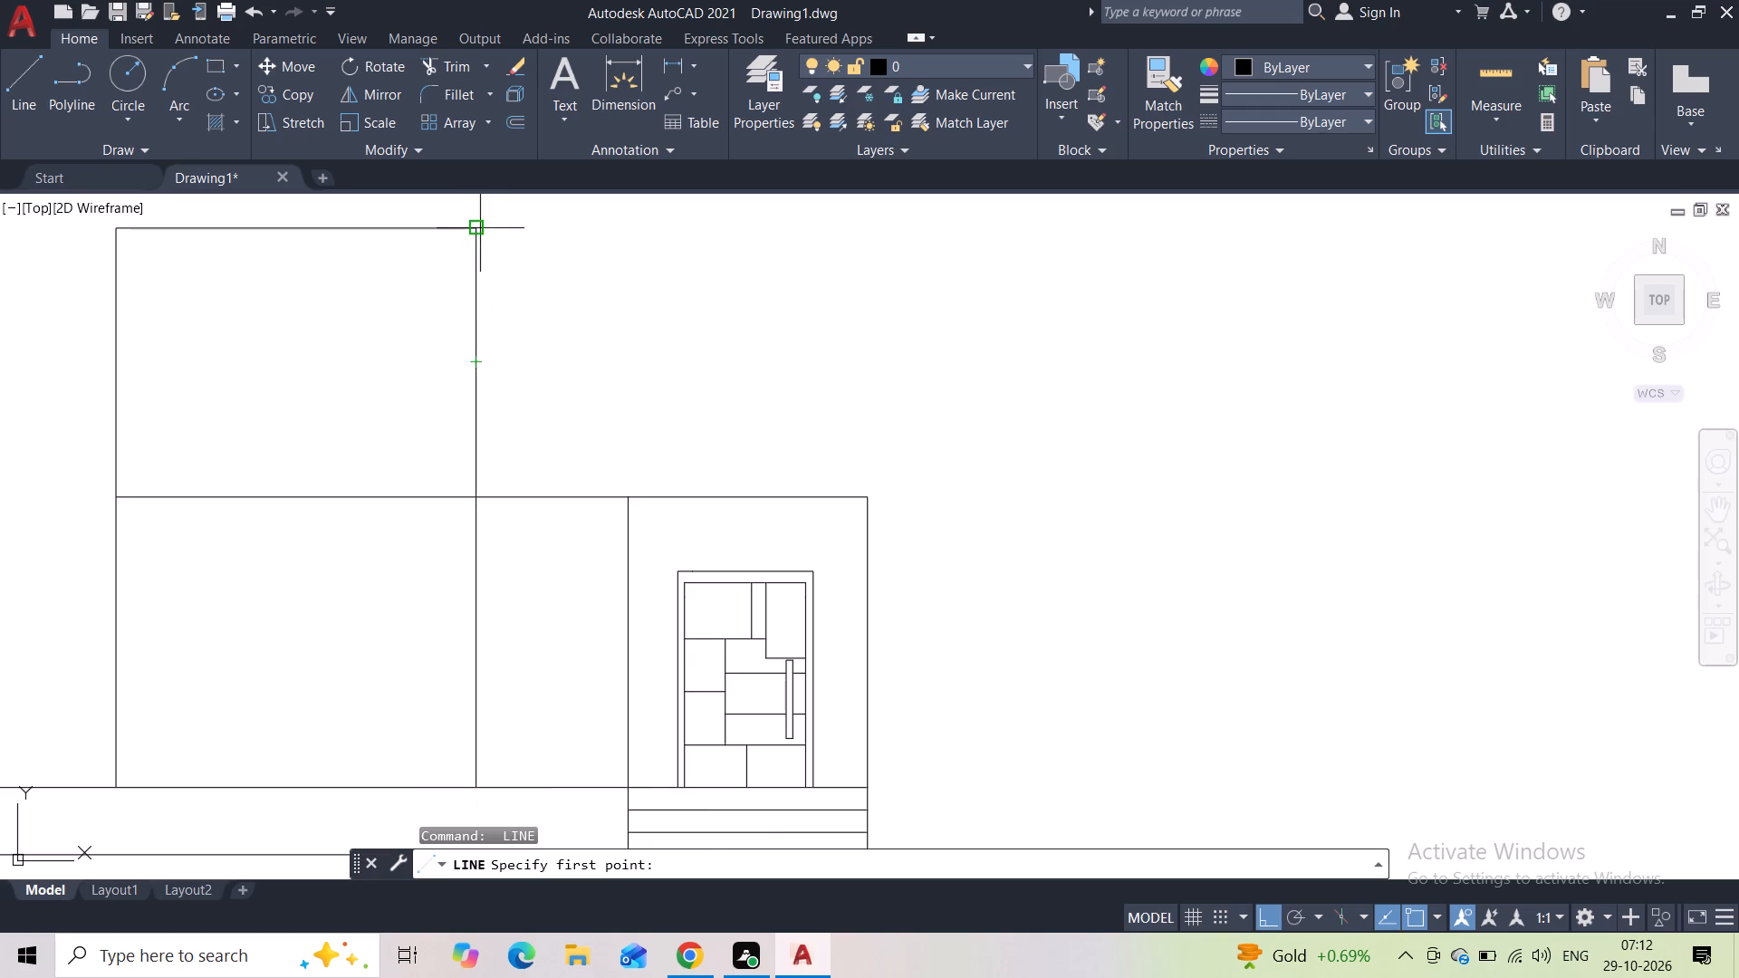
left_click(480, 225)
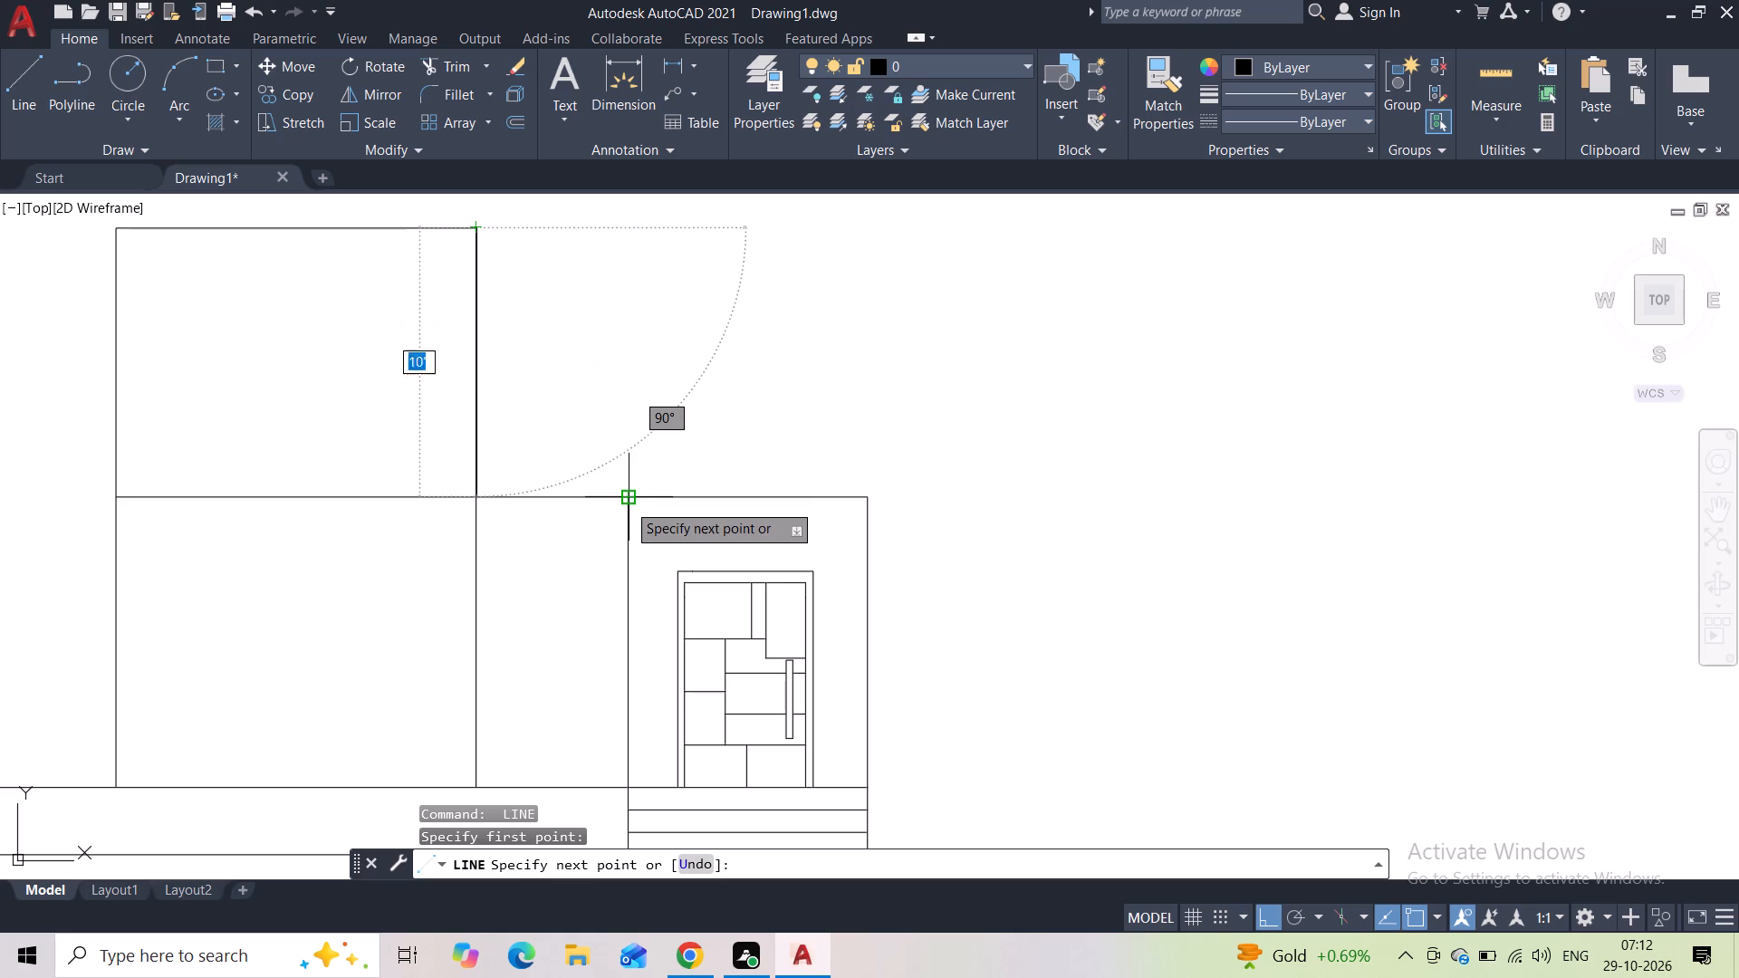
left_click(629, 227)
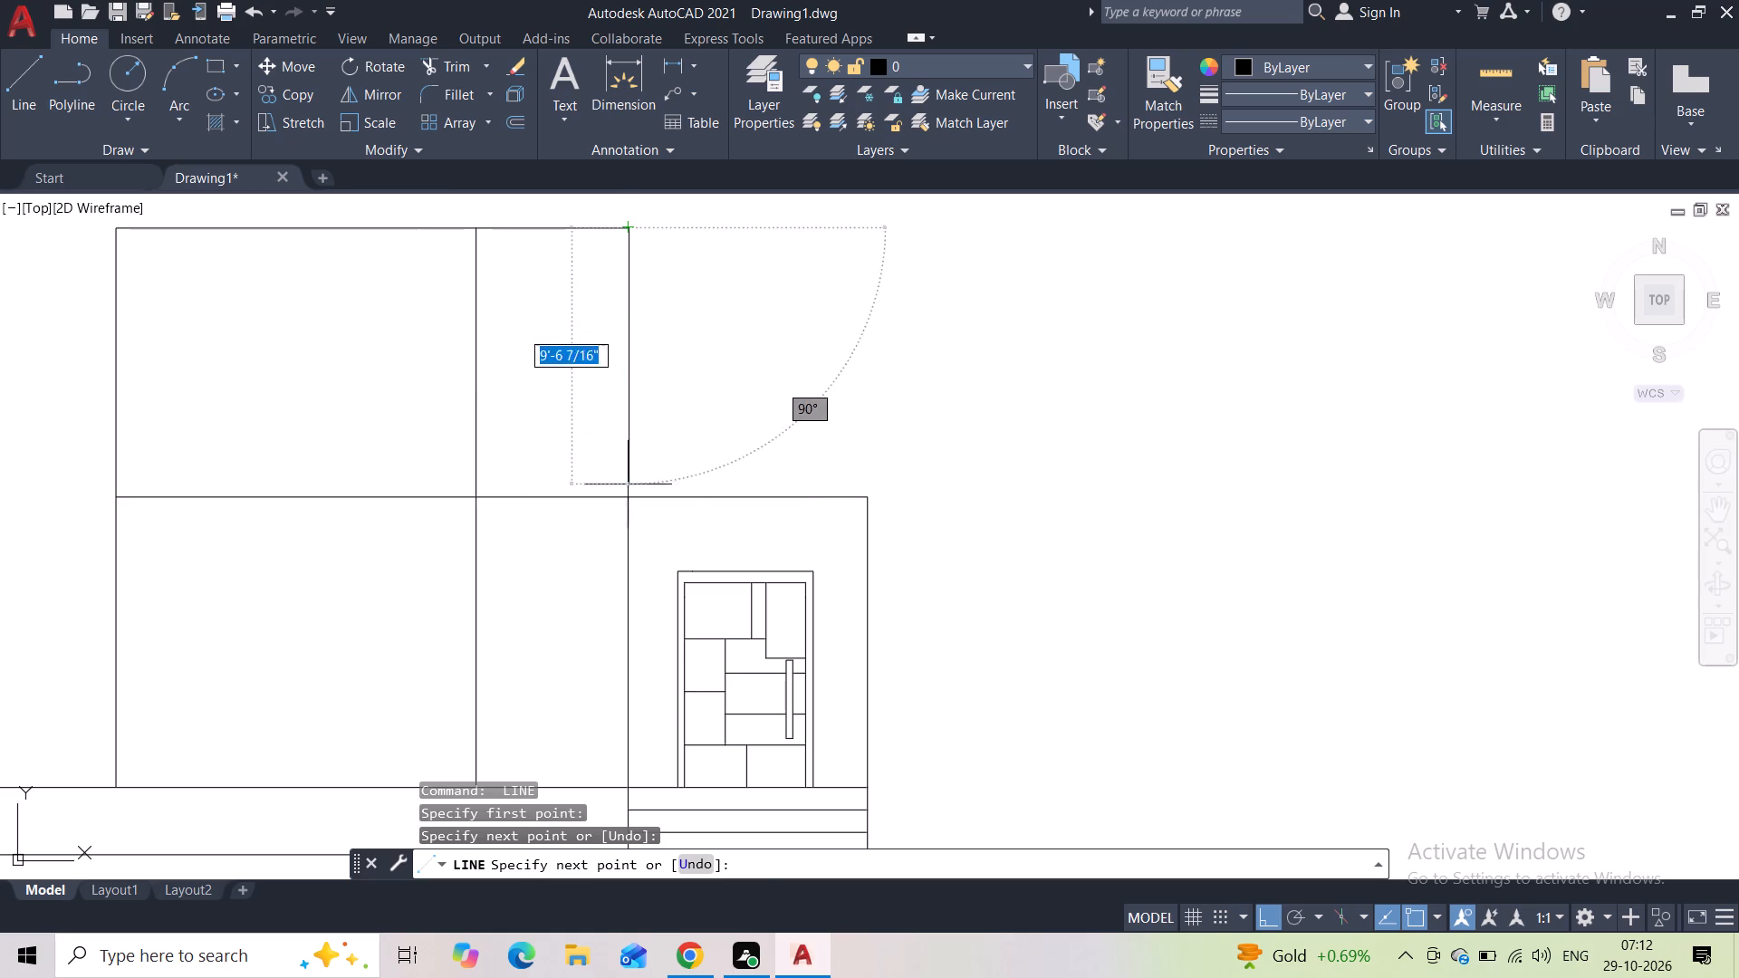
left_click(630, 505)
key("Escape")
Draw an outer outline up from the upper storey's top-left corner, across about 27'-11", and down to the door bay's top-right corner.
key("space")
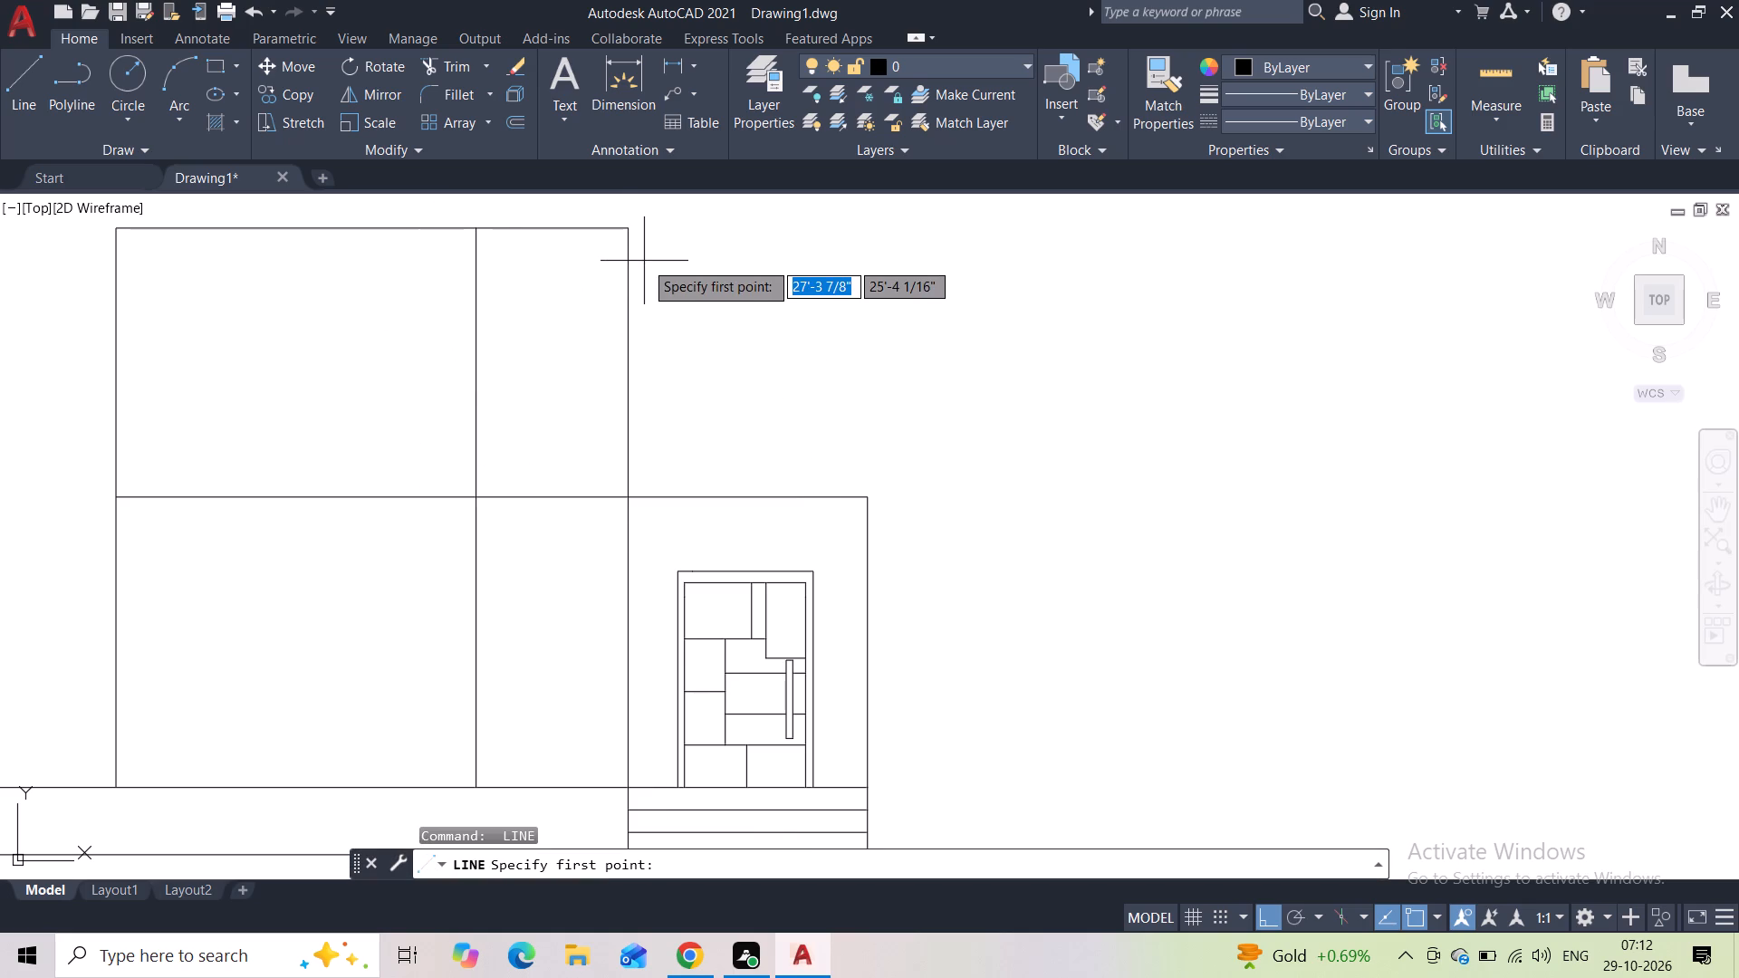
middle_click_drag(644, 261, 690, 405)
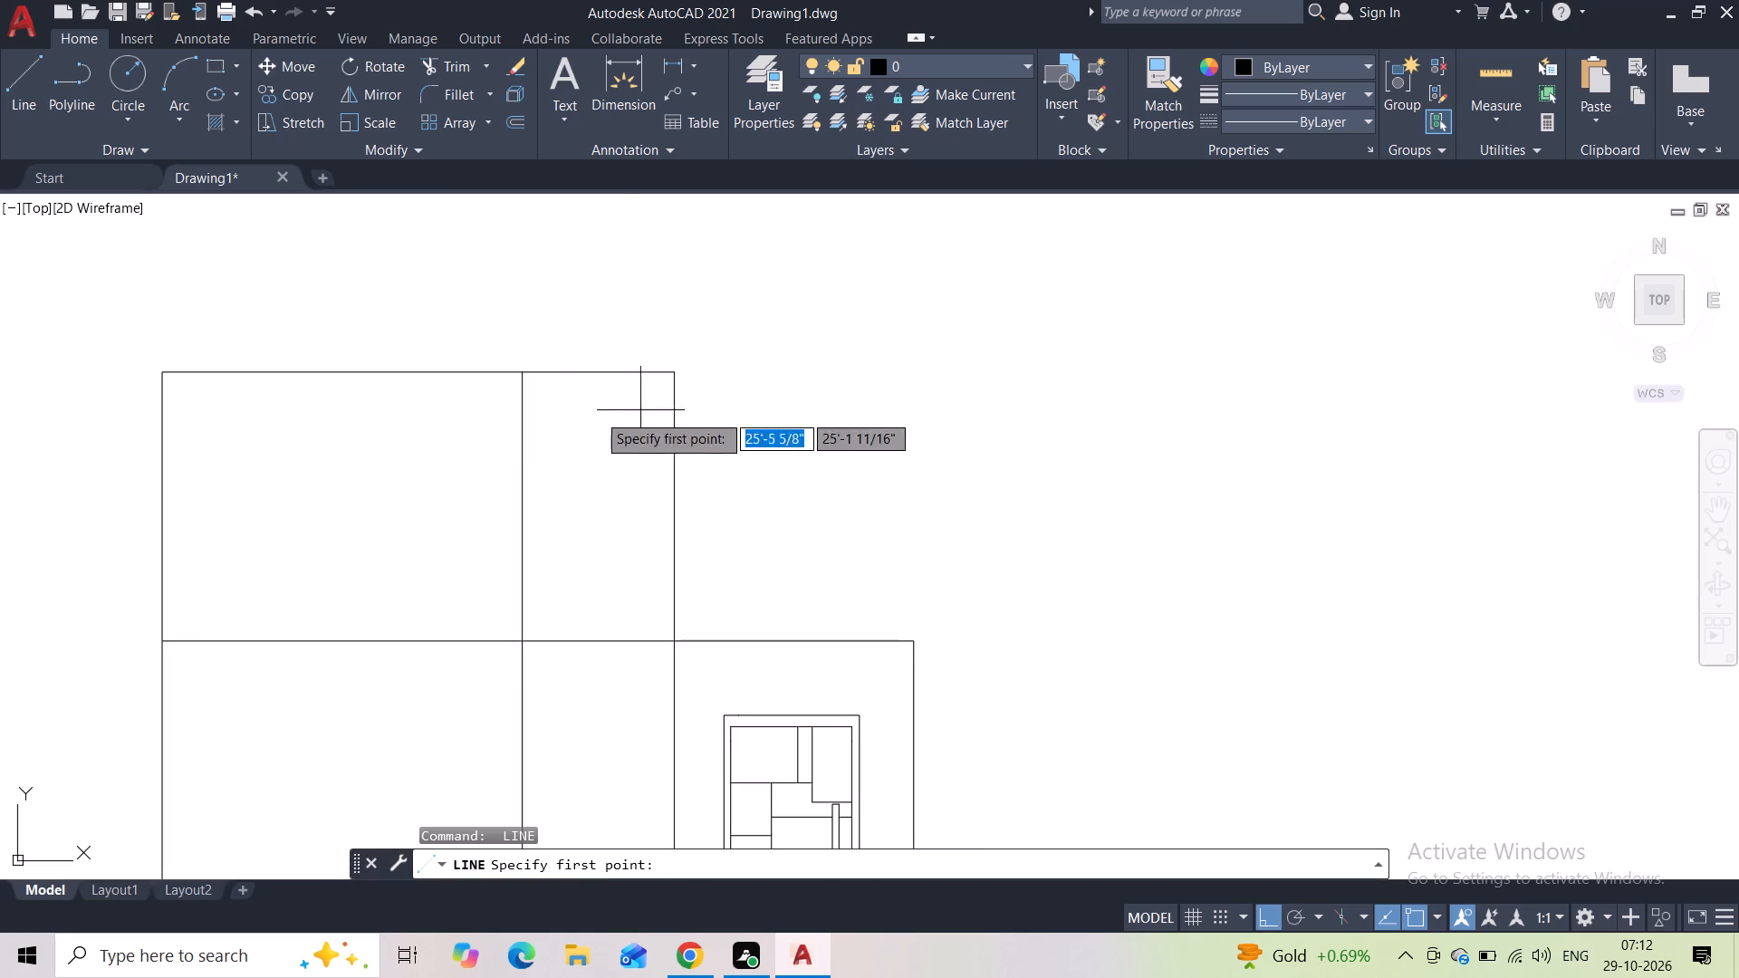
left_click(168, 373)
left_click(160, 304)
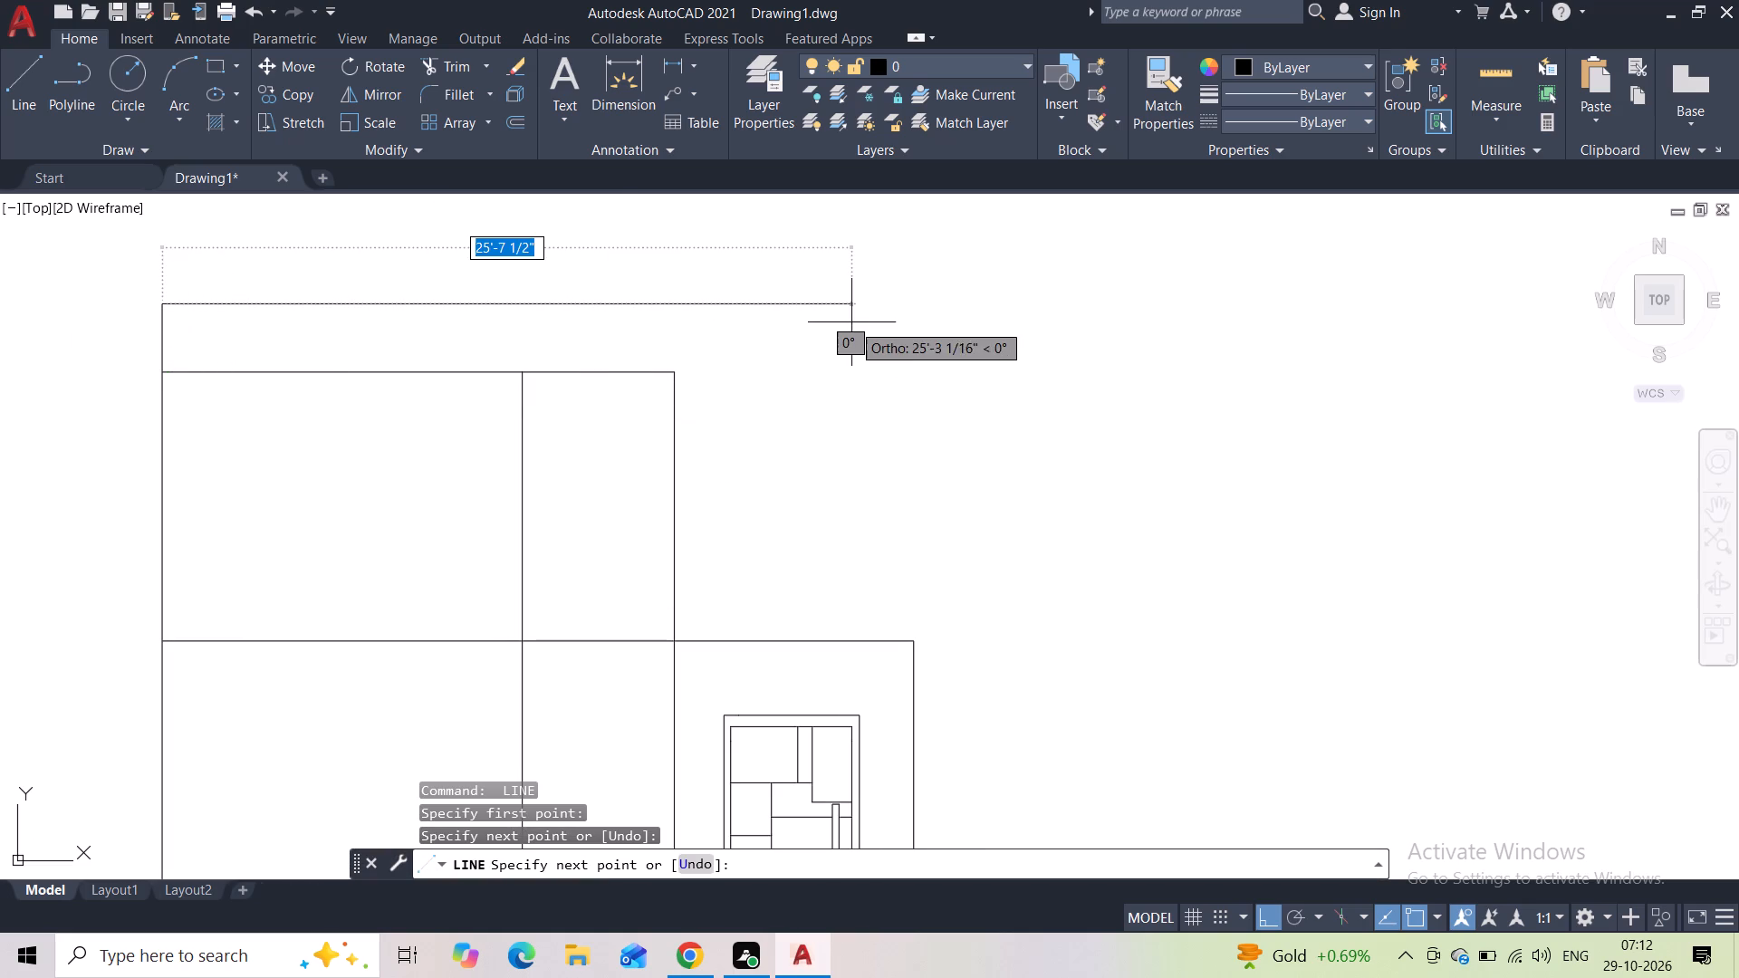
right_click(852, 322)
scroll(852, 322, "down", 2)
key("Escape")
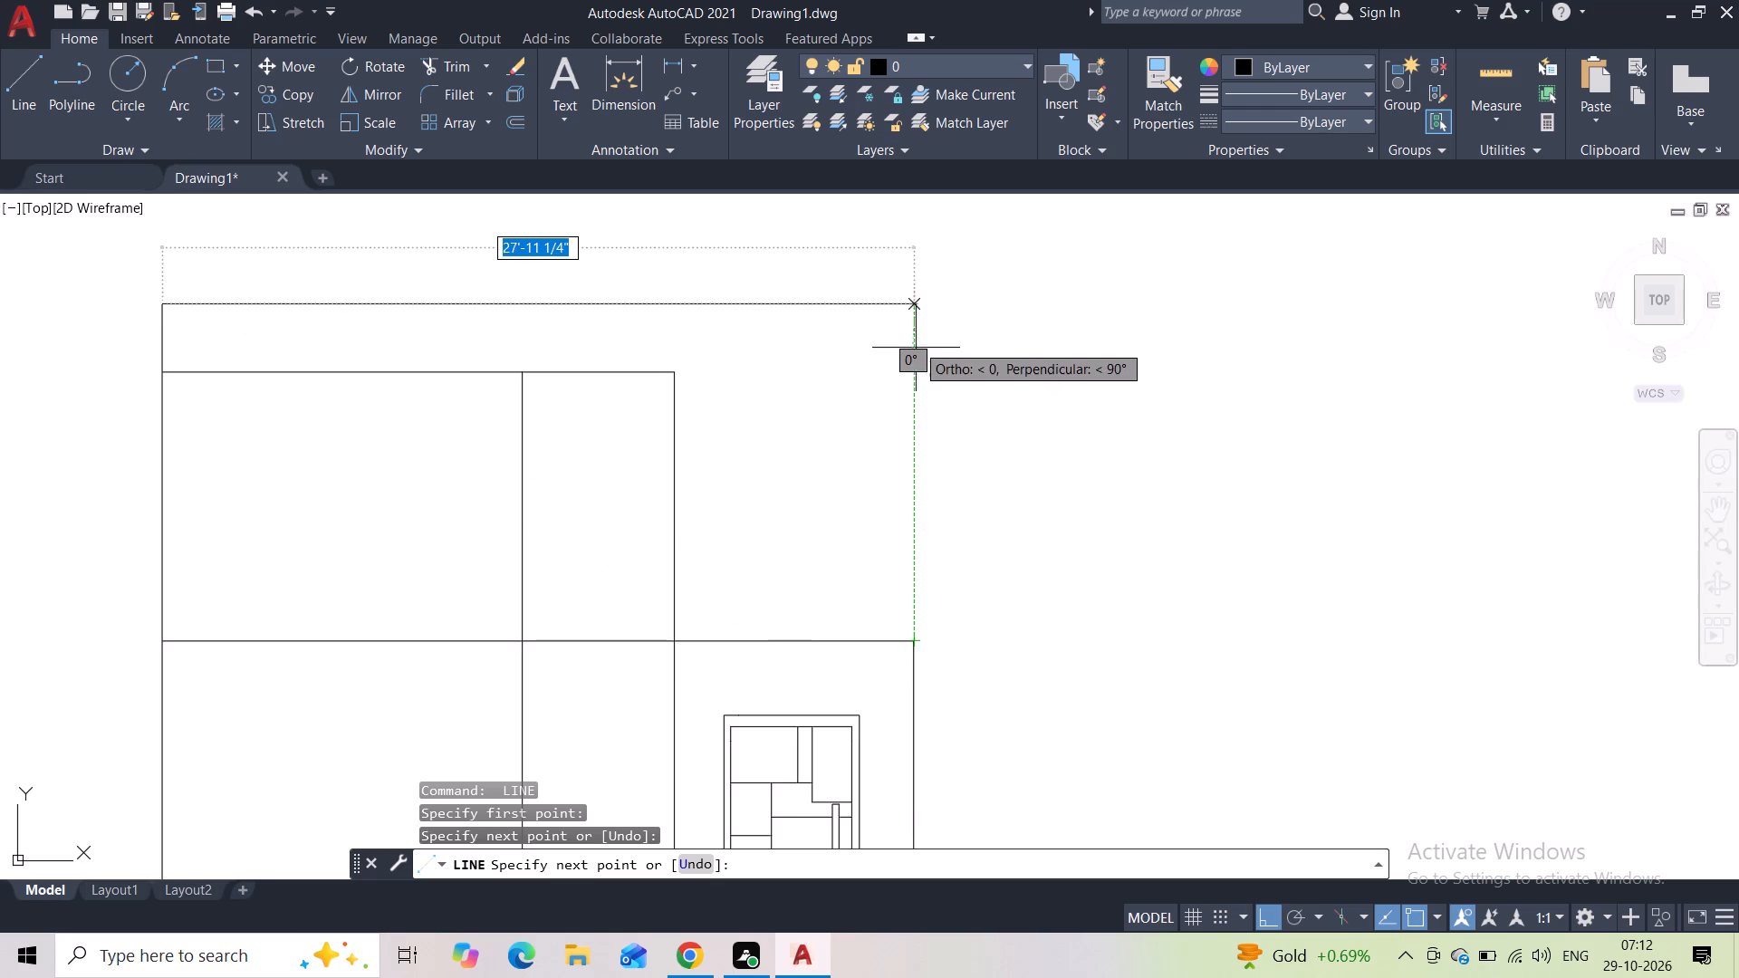
left_click(917, 301)
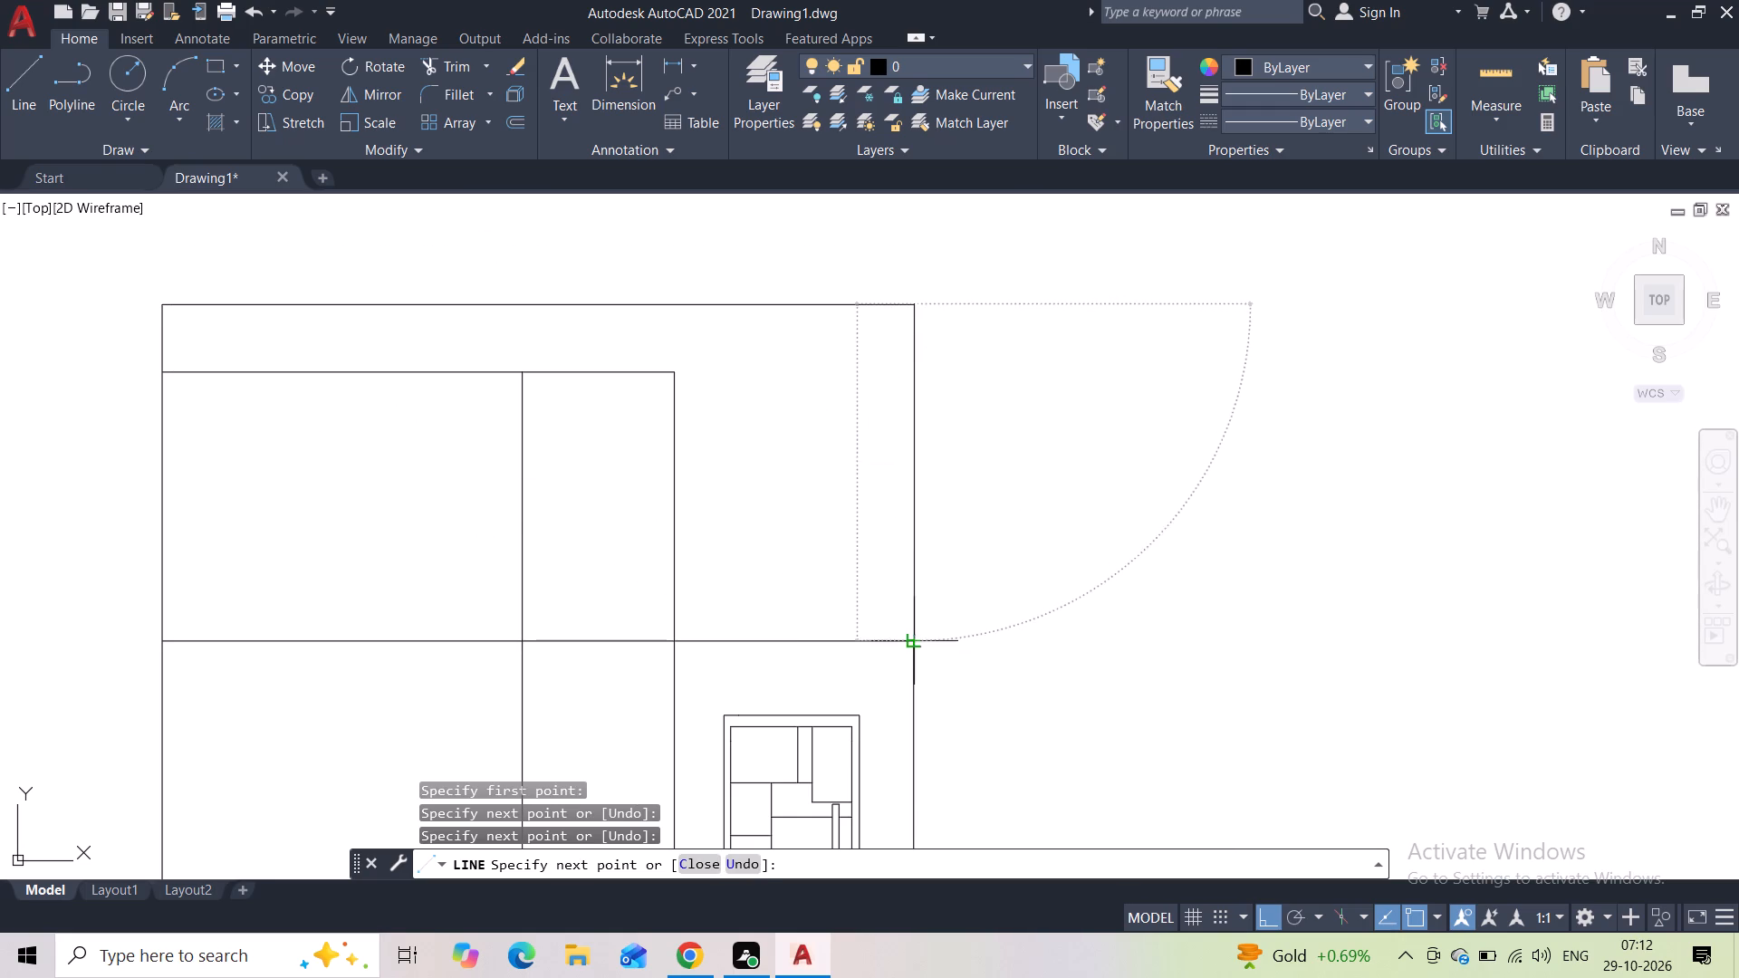
left_click(919, 641)
key("Escape")
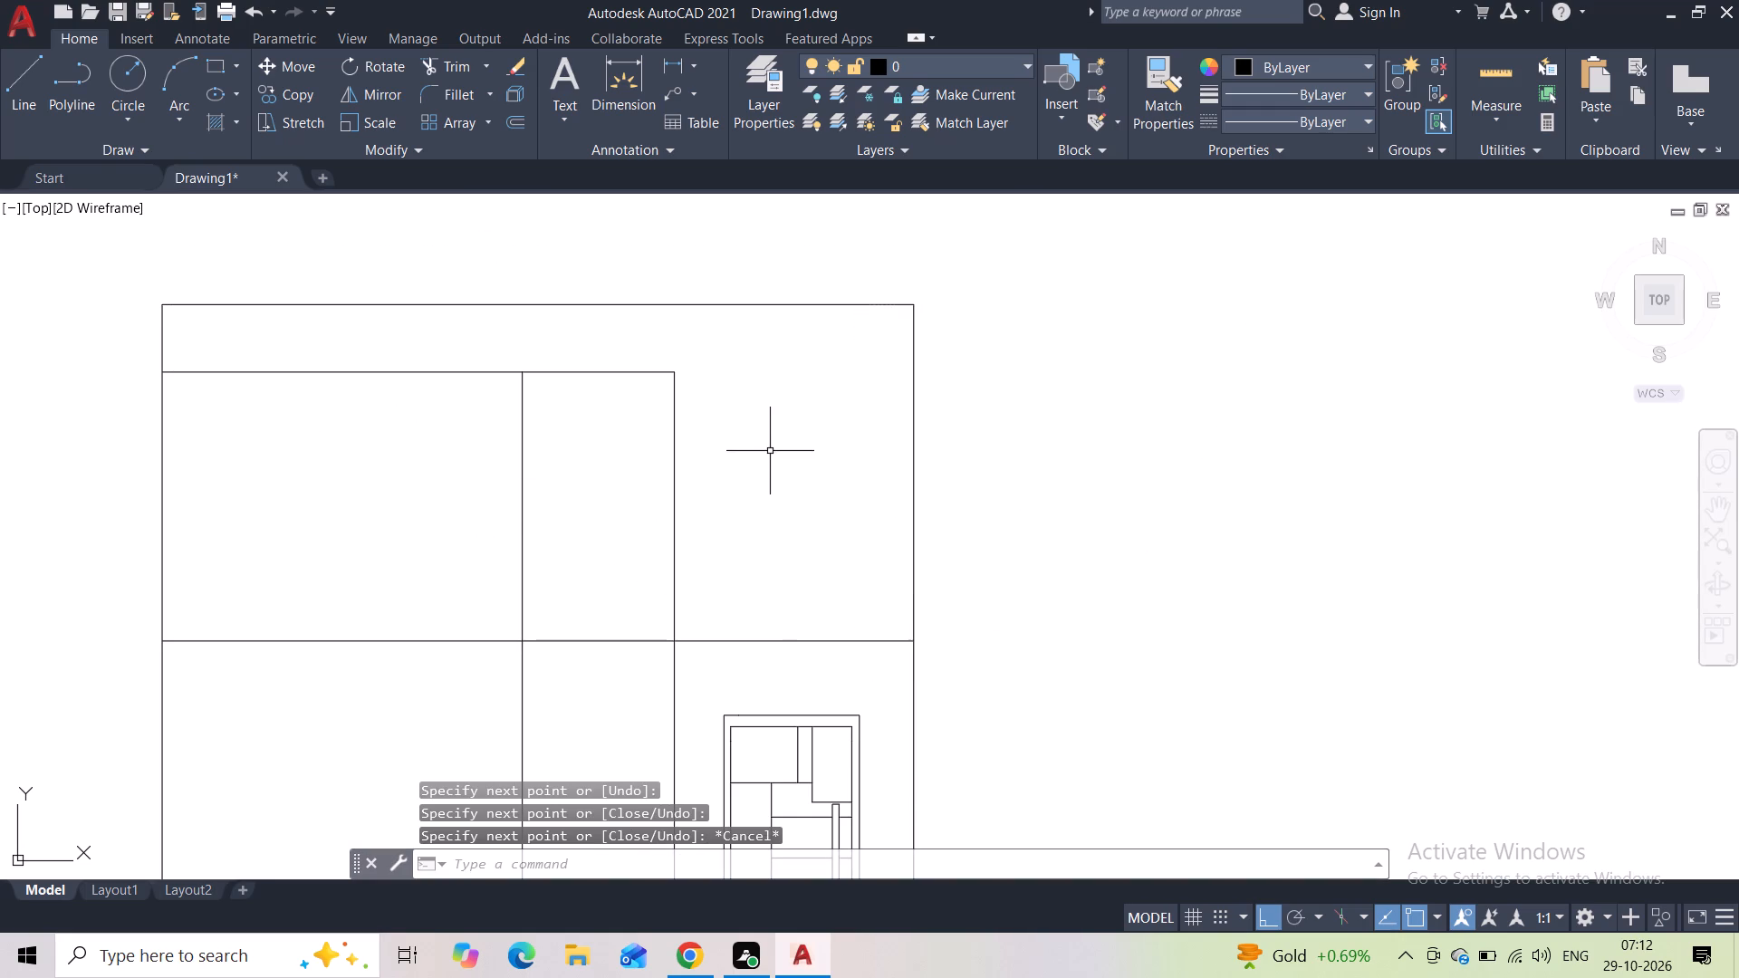
Copy the door frame with its selected panel lines and handle straight up onto the upper-storey floor line.
scroll(772, 464, "down", 1)
middle_click_drag(772, 464, 671, 340)
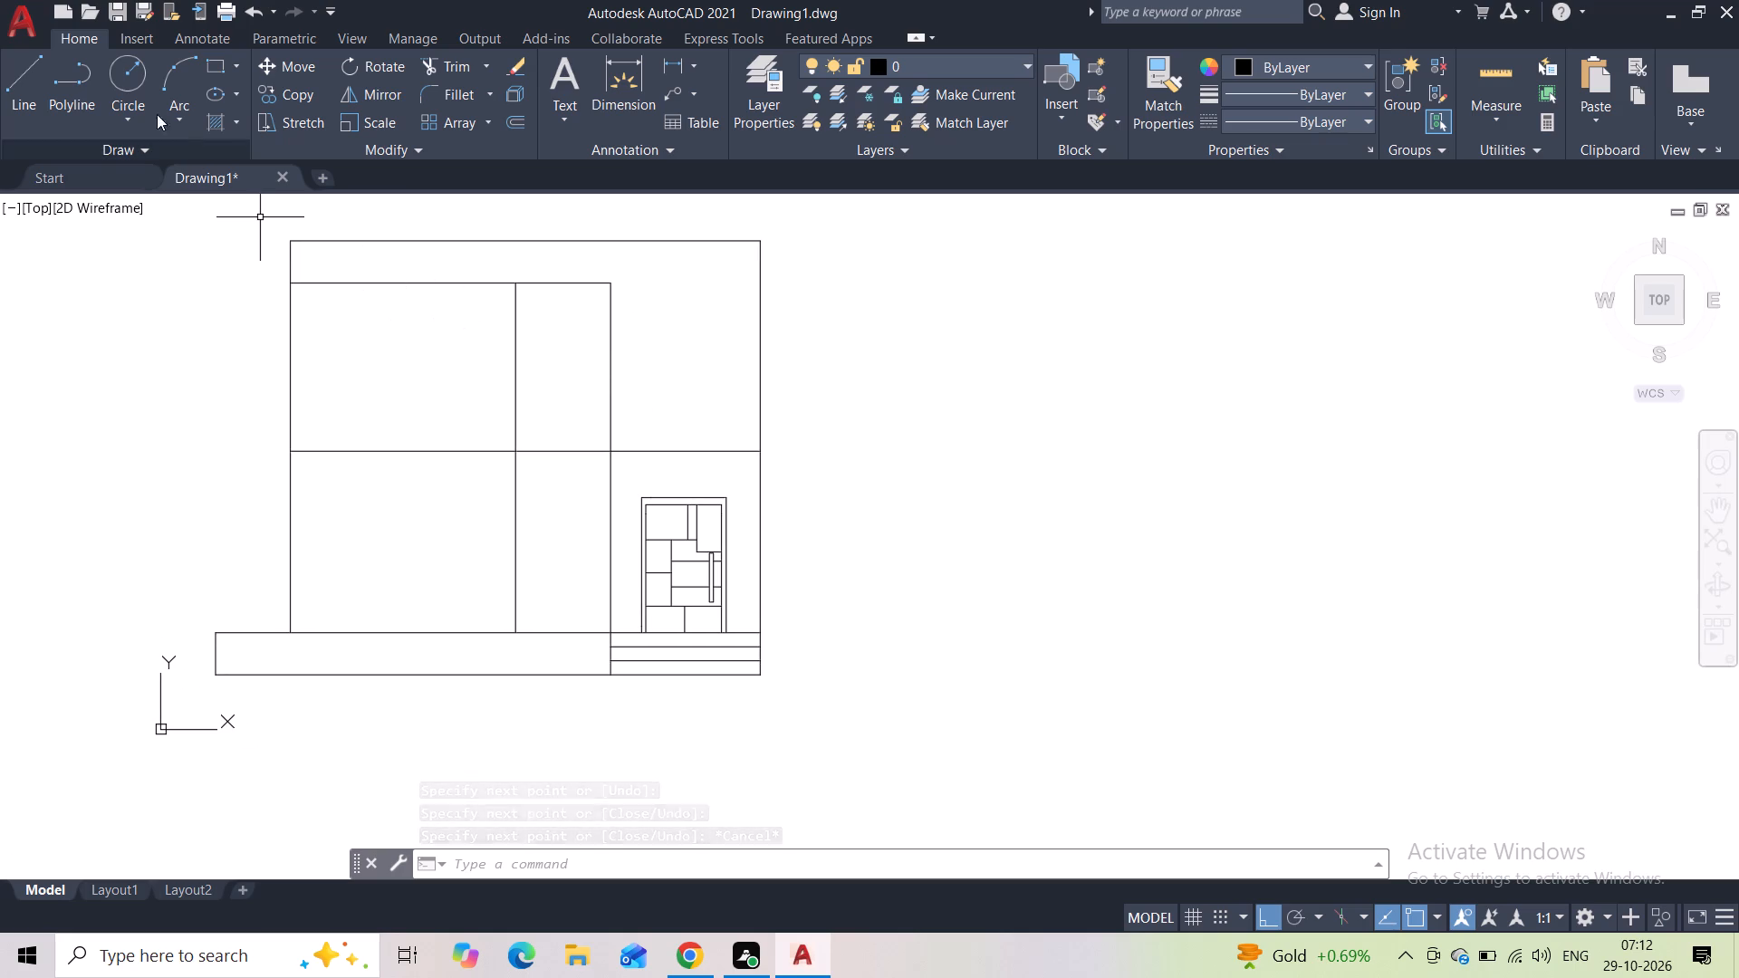
left_click(16, 83)
key("Escape")
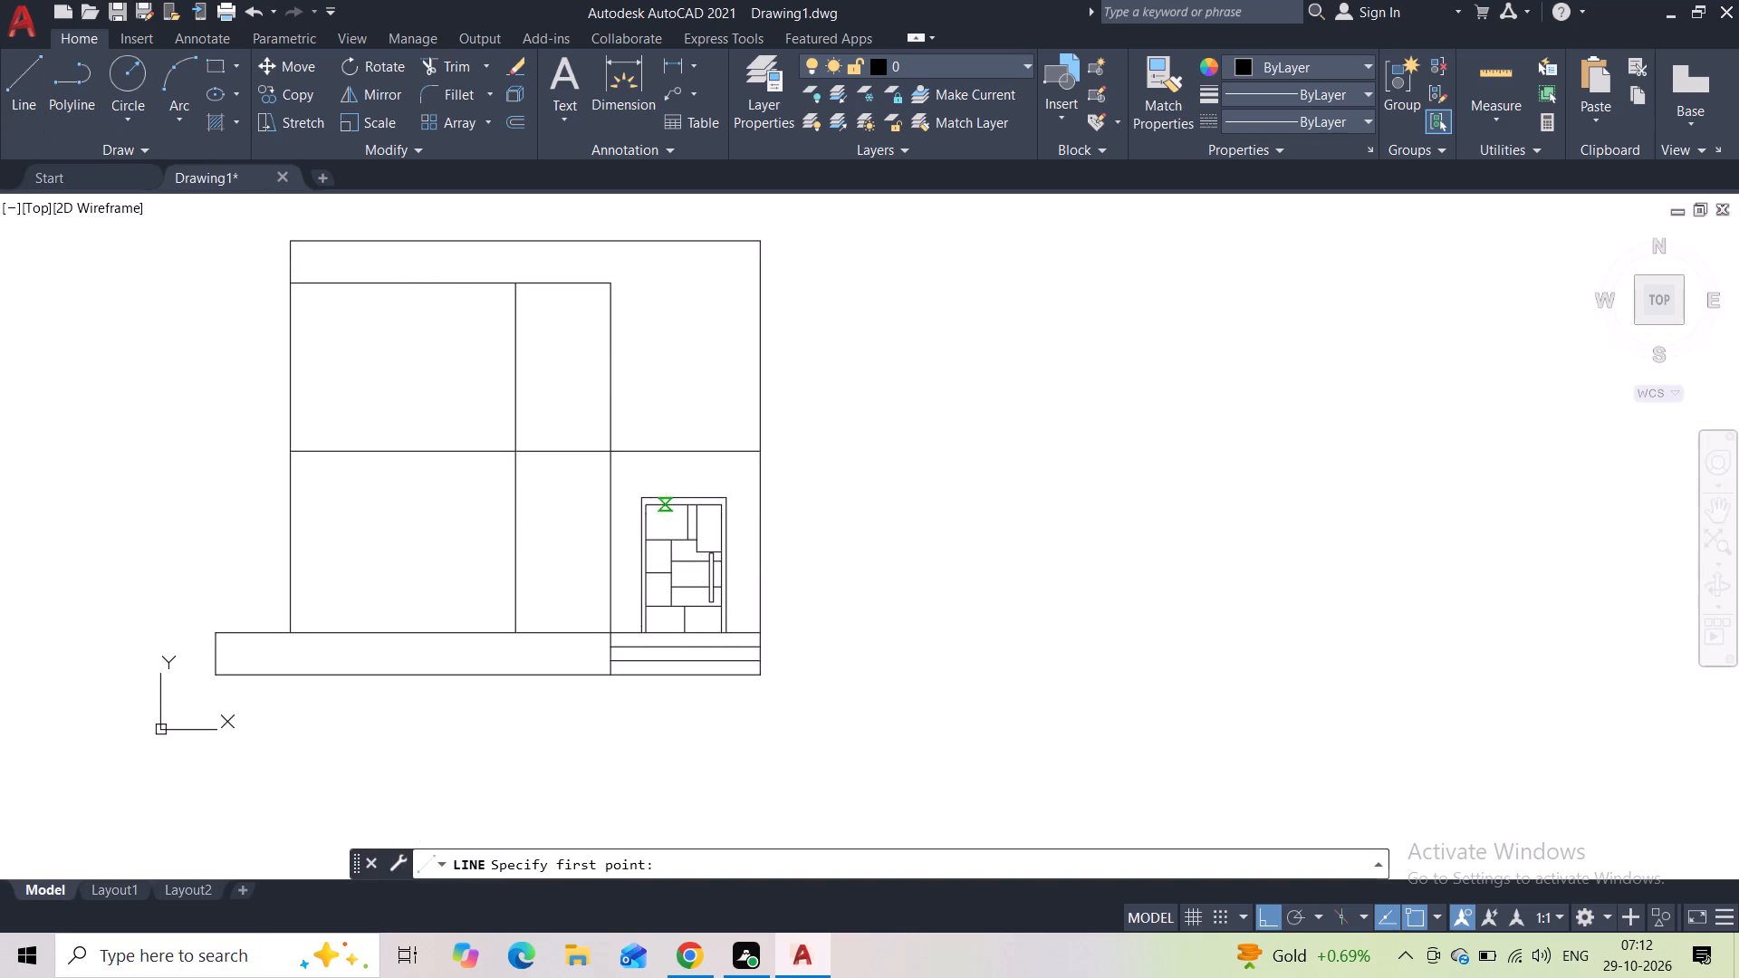
scroll(745, 504, "up", 1)
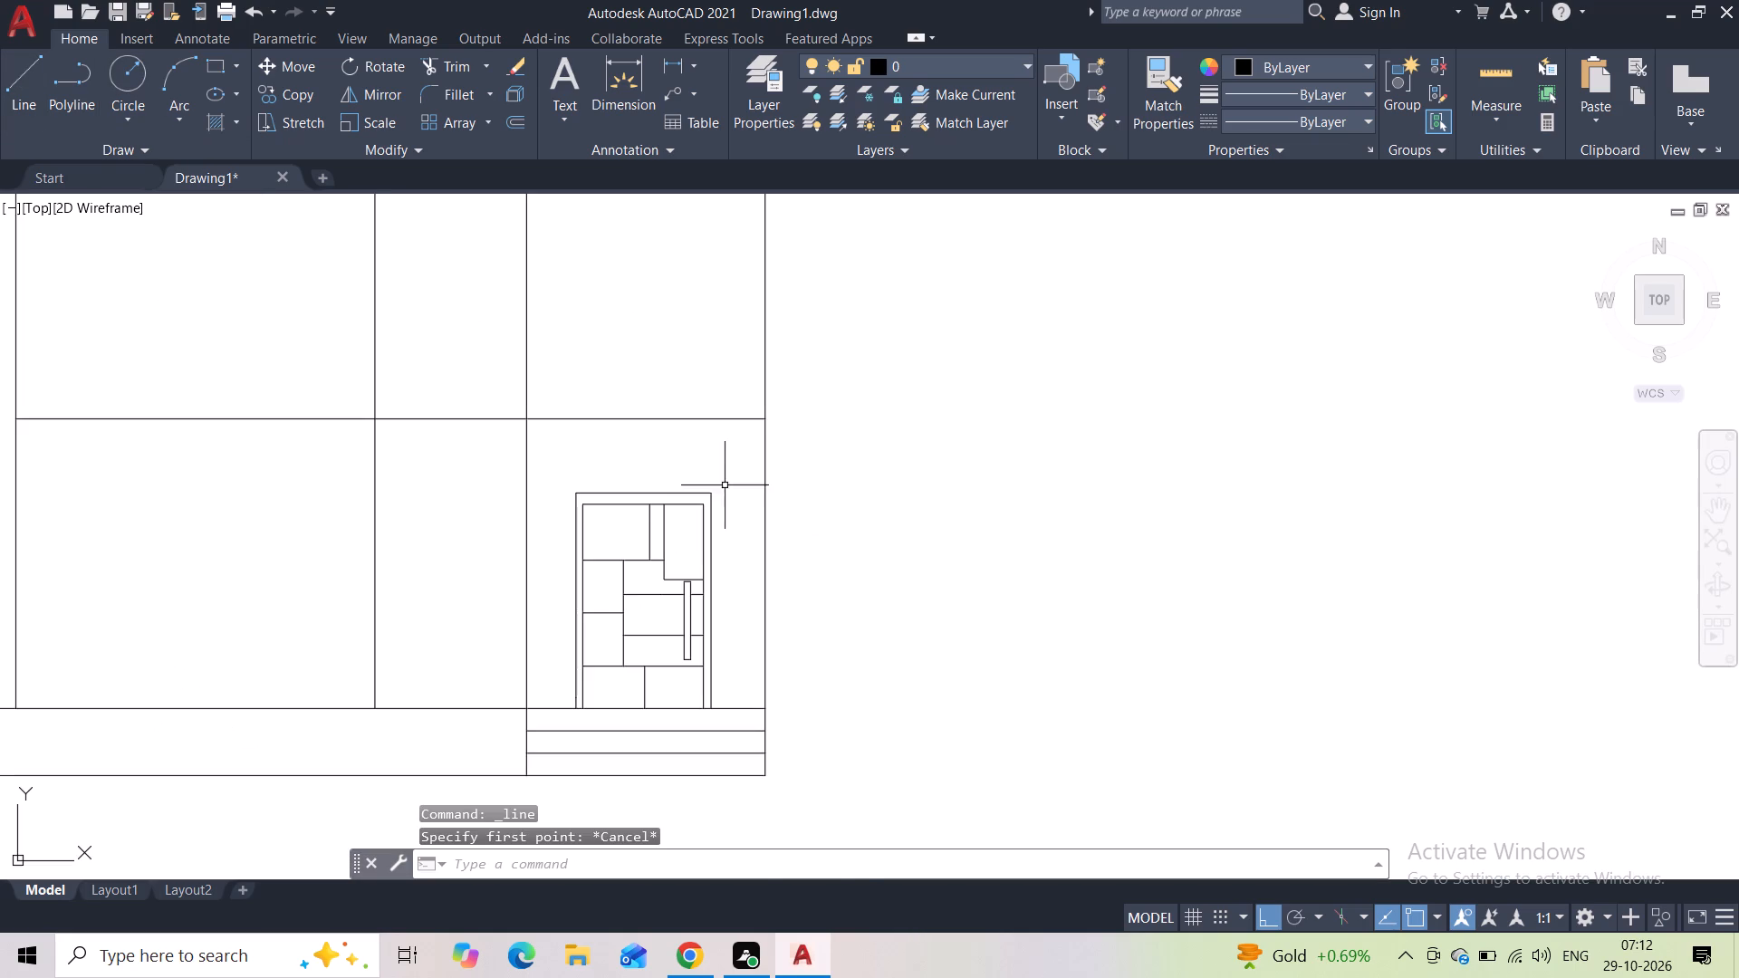
left_click(723, 482)
left_click(569, 602)
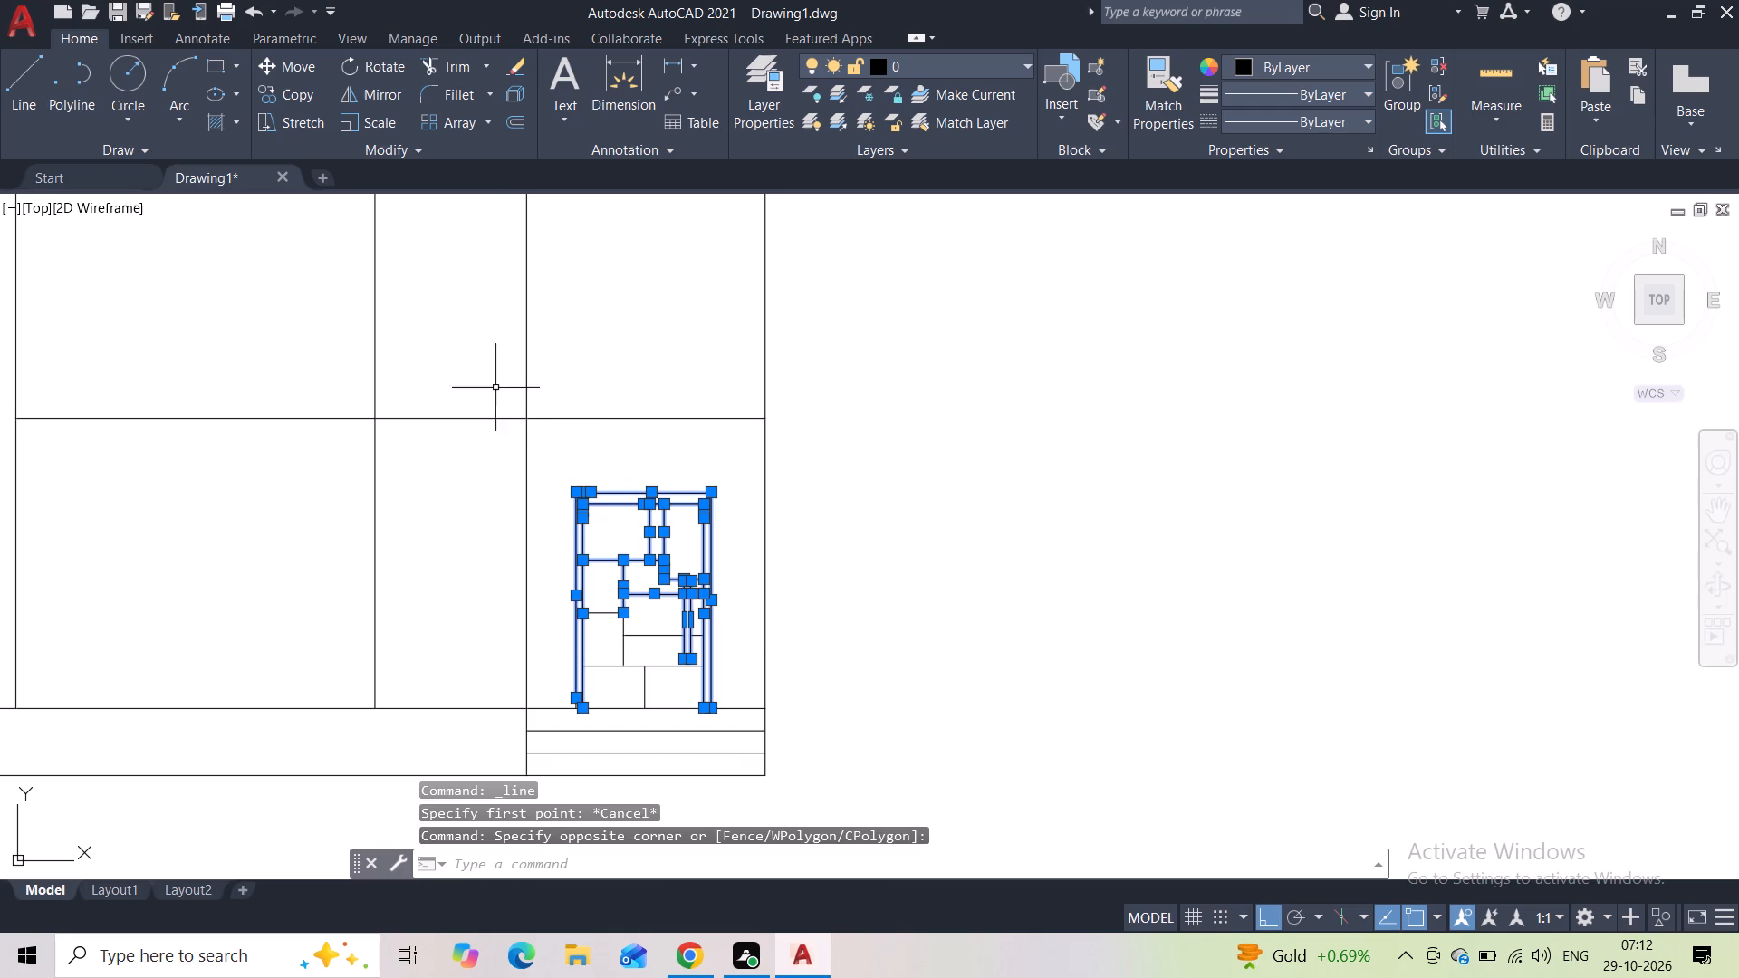
left_click(288, 81)
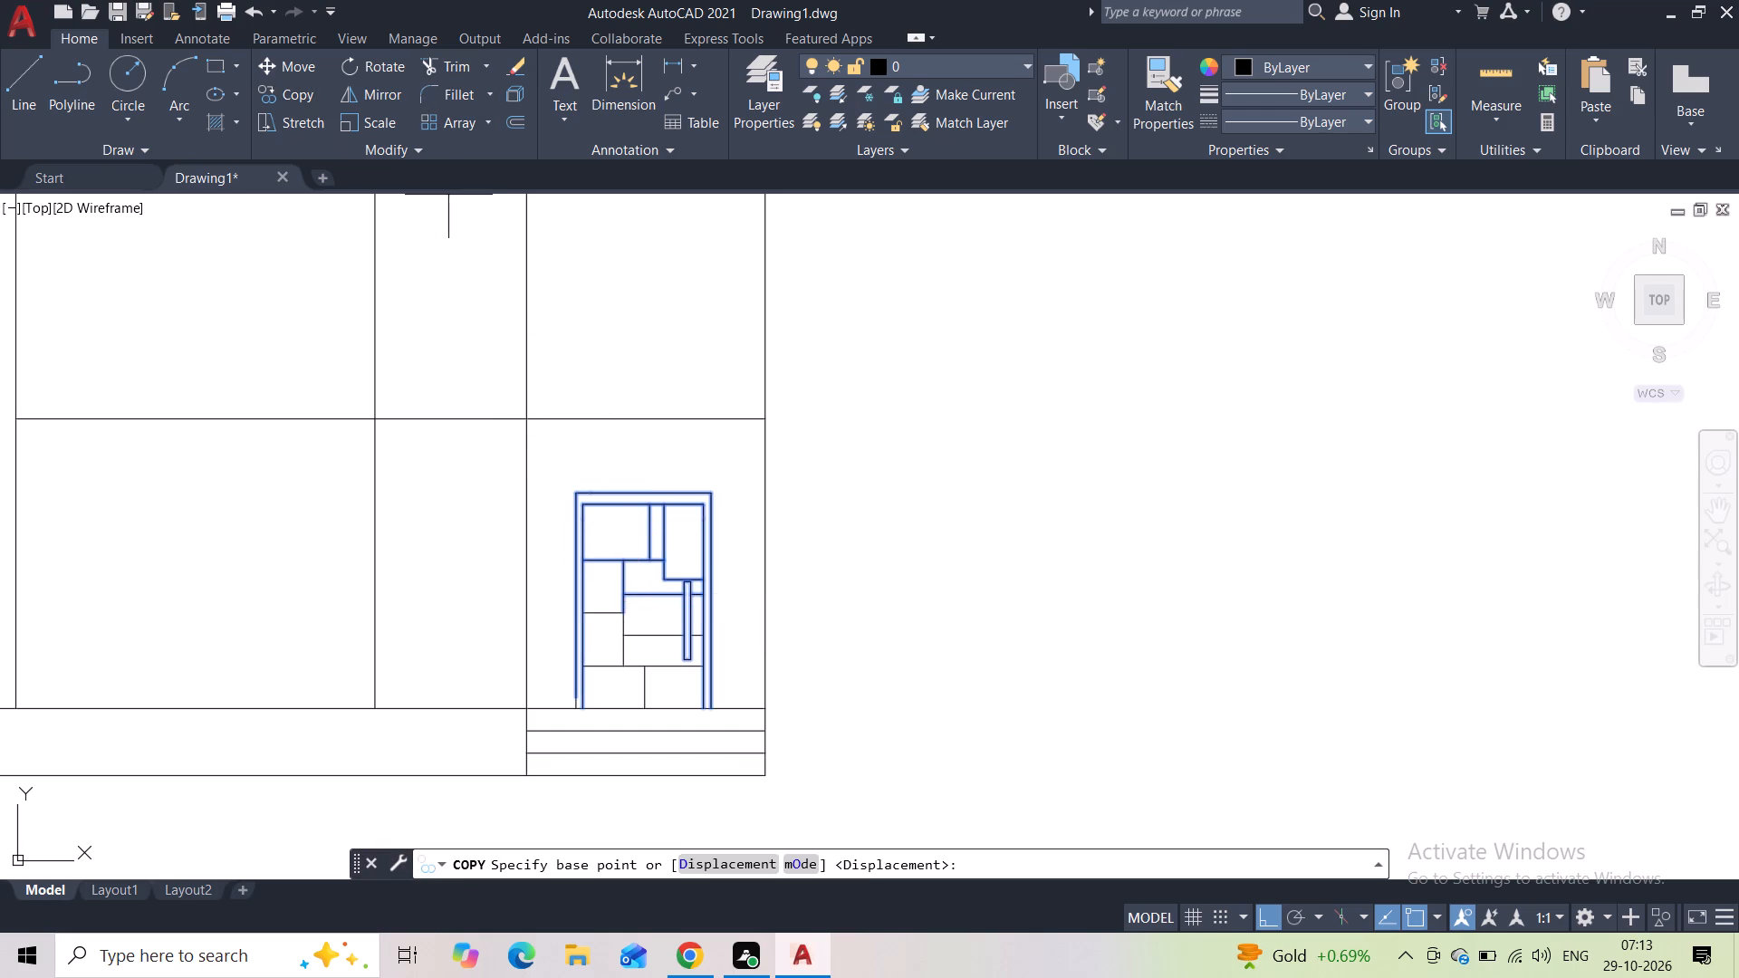
left_click(588, 703)
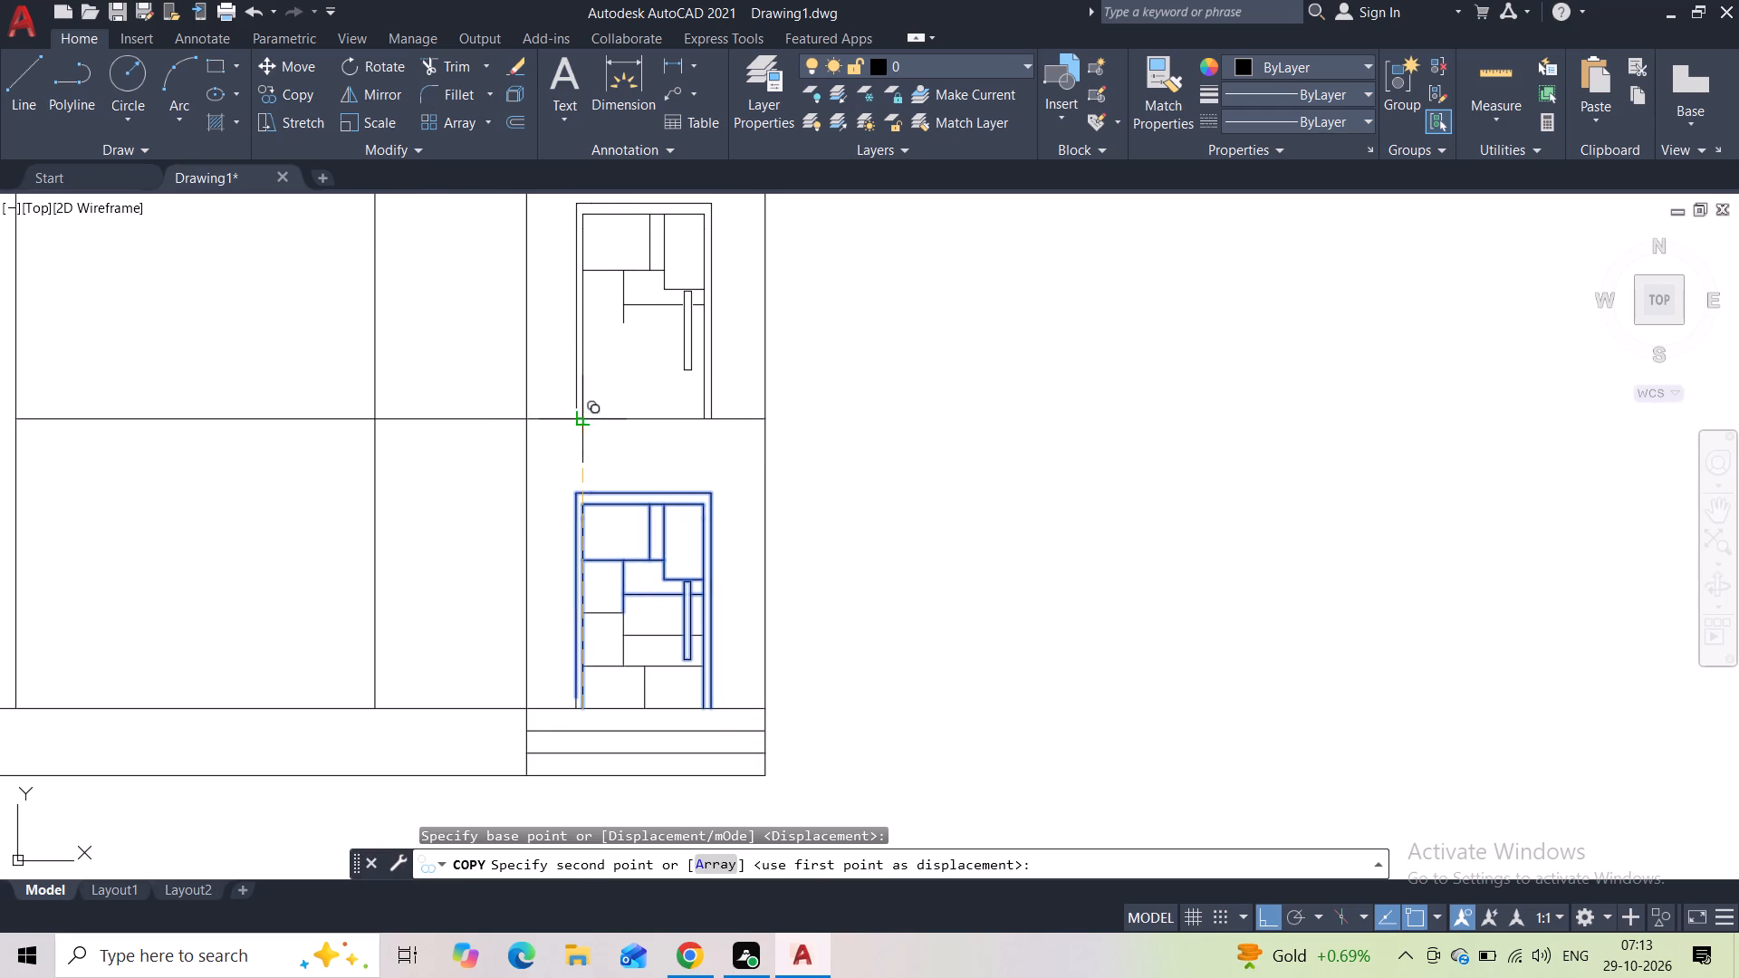
left_click(577, 418)
scroll(578, 411, "up", 2)
key("Escape")
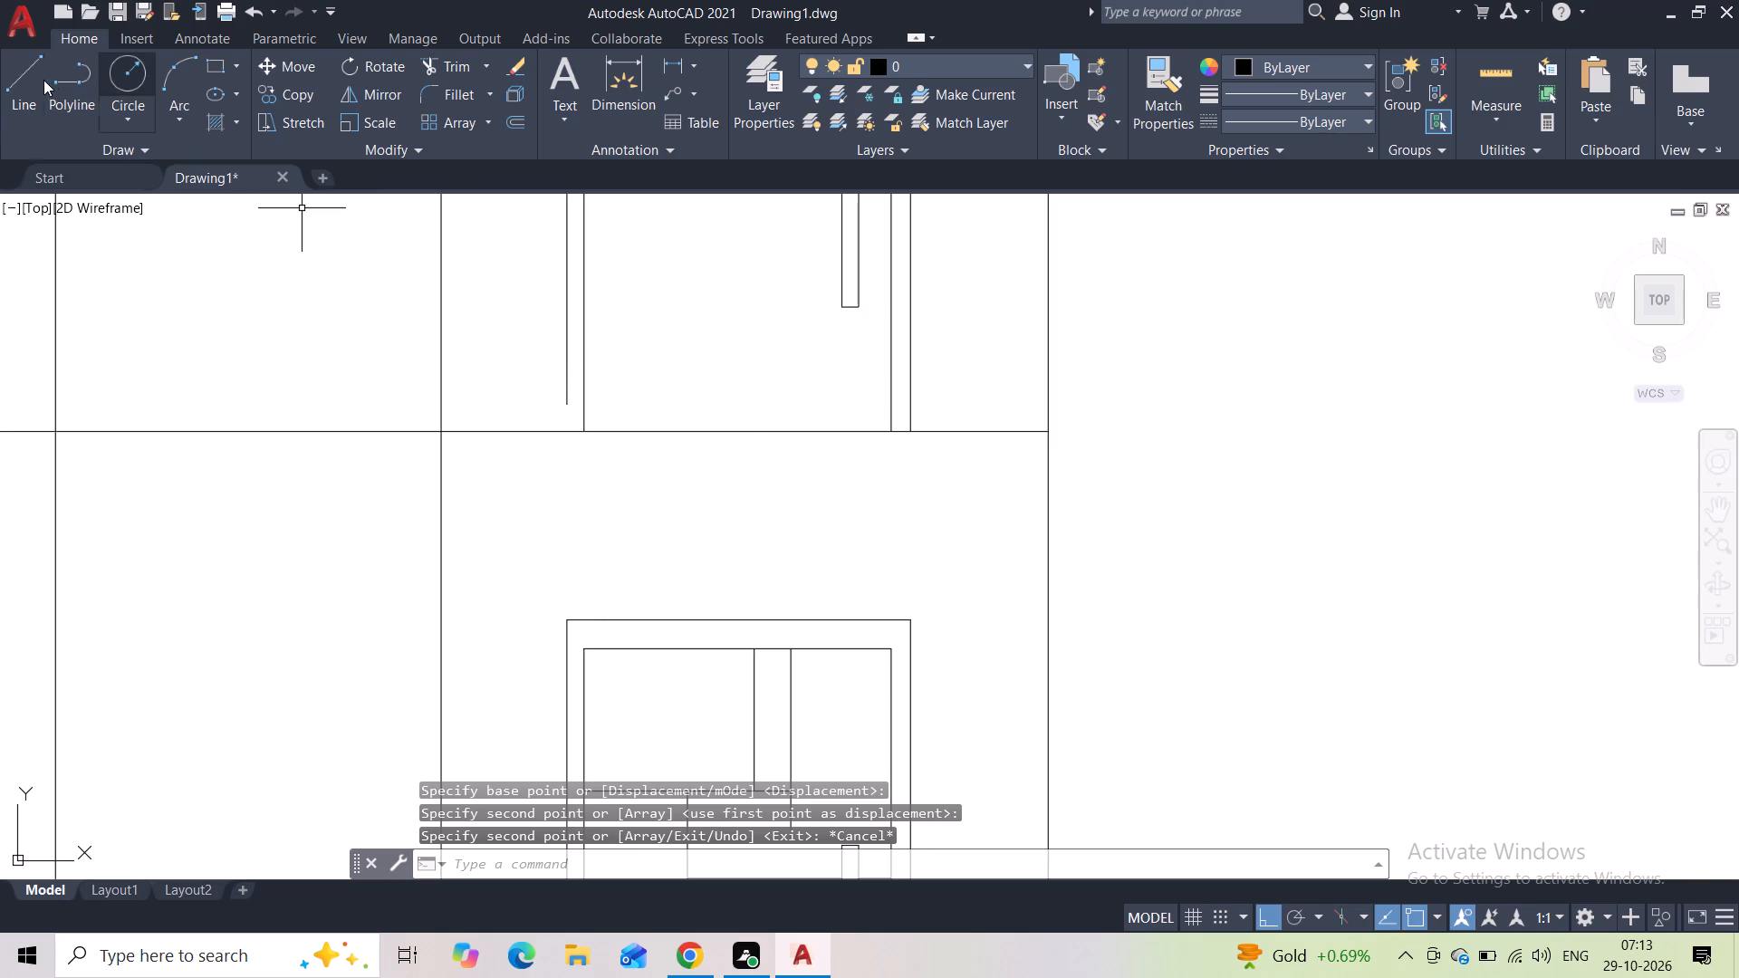
Draw a short line extending the copied door frame's outer left edge down to the floor line.
left_click(28, 82)
scroll(590, 408, "up", 2)
left_click(530, 398)
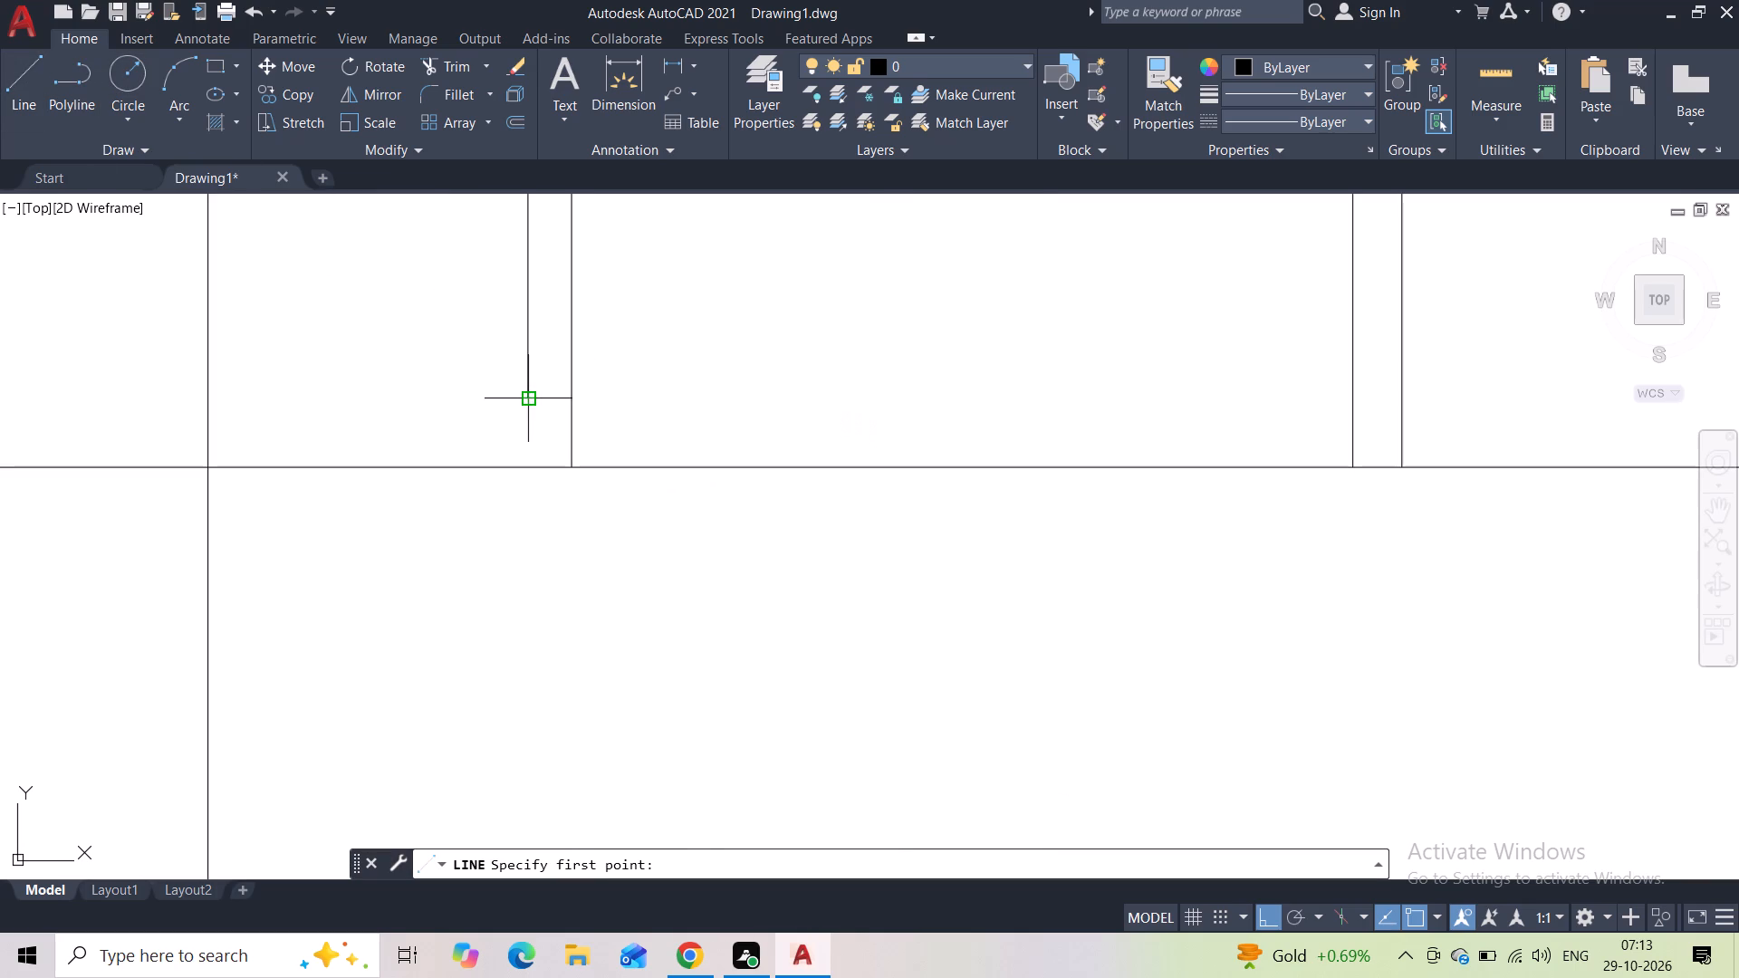
left_click(533, 463)
key("Escape")
Delete the copied panel divider lines inside the upper door frame.
scroll(534, 410, "down", 3)
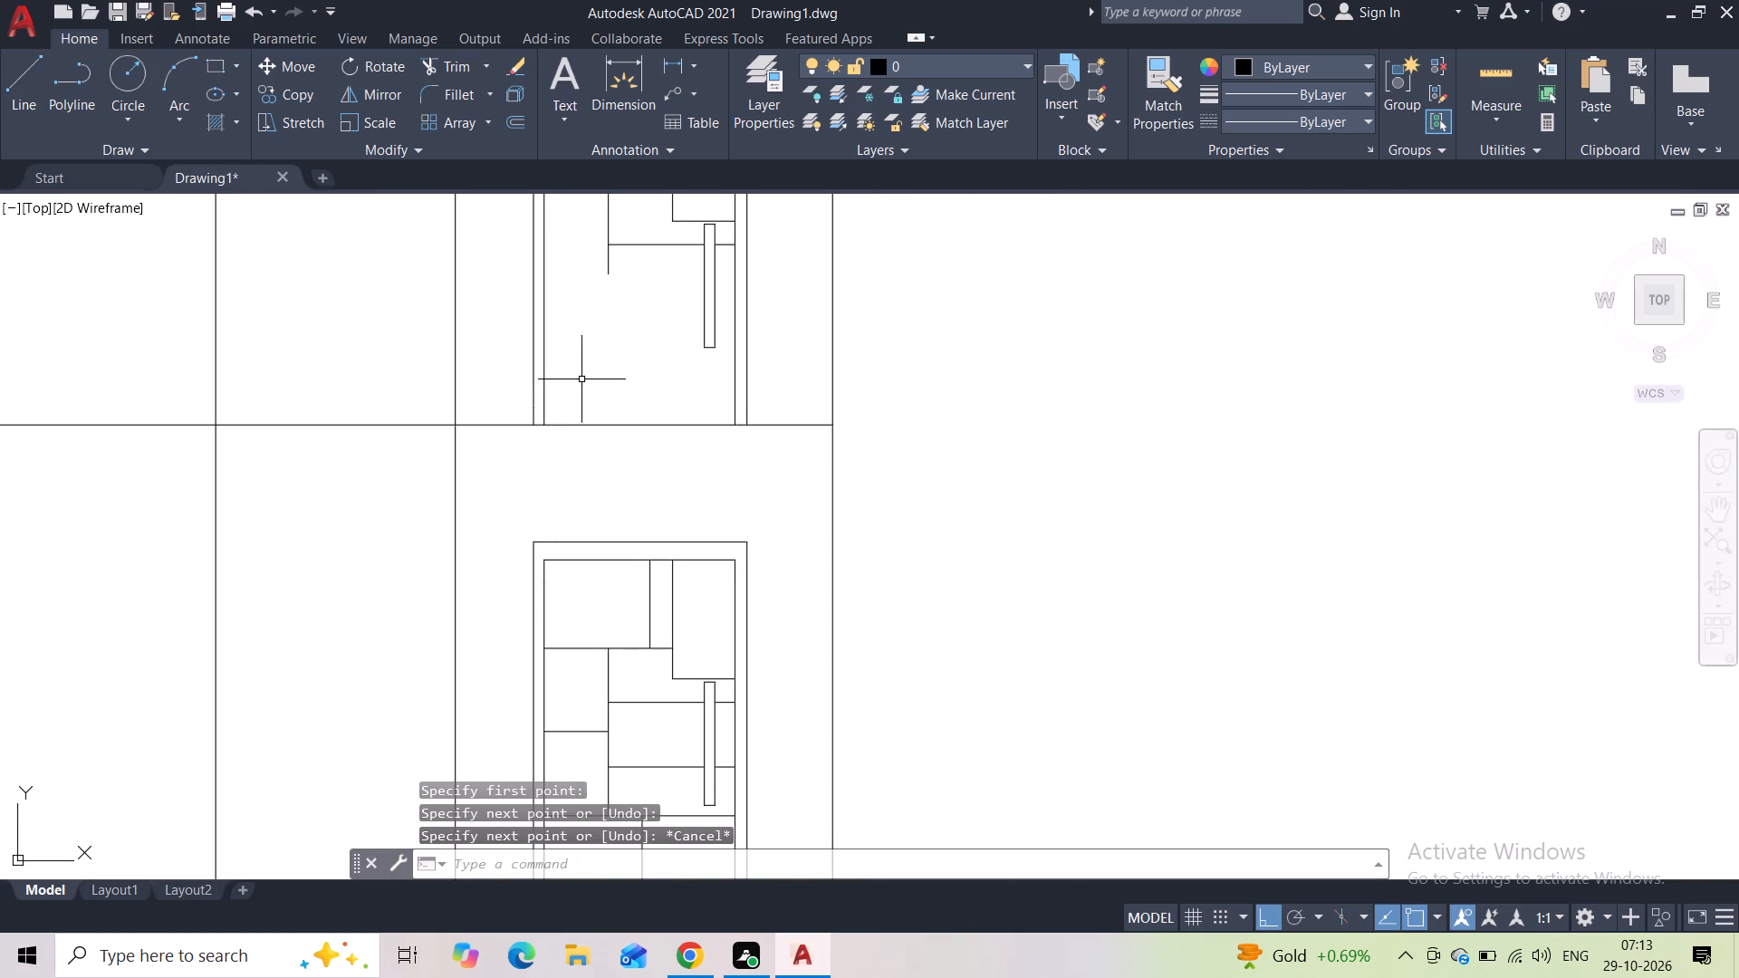
middle_click_drag(582, 379, 543, 601)
left_click(647, 391)
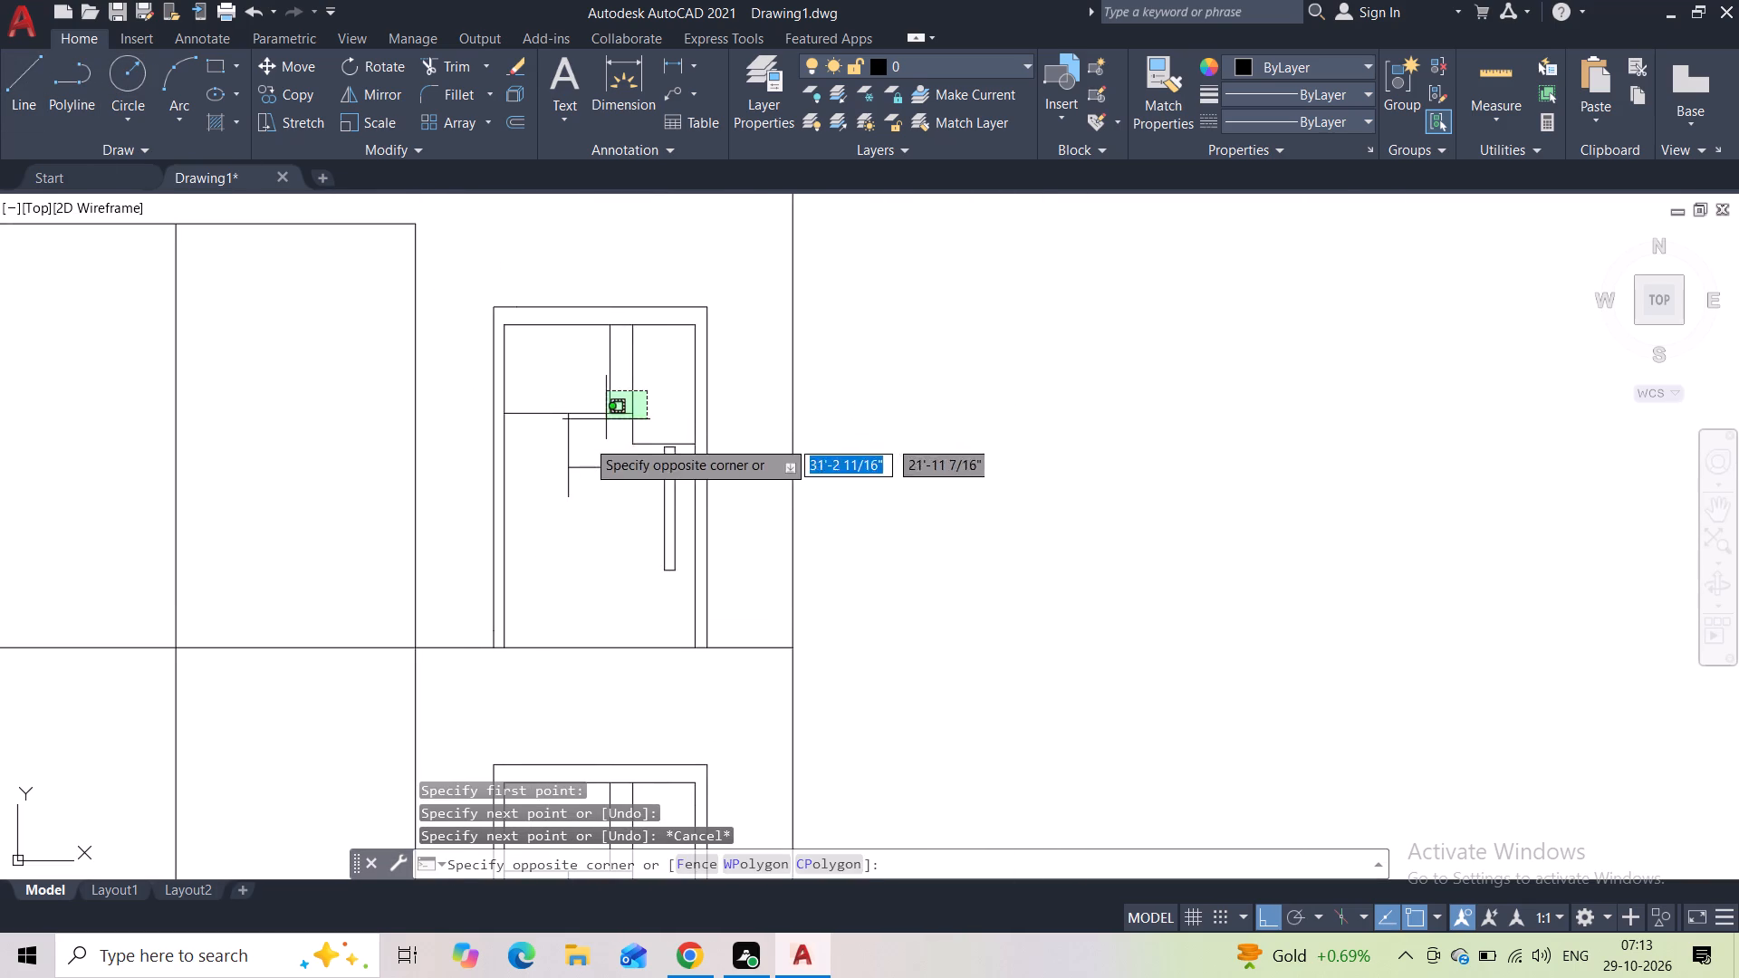
left_click(564, 474)
key("Delete")
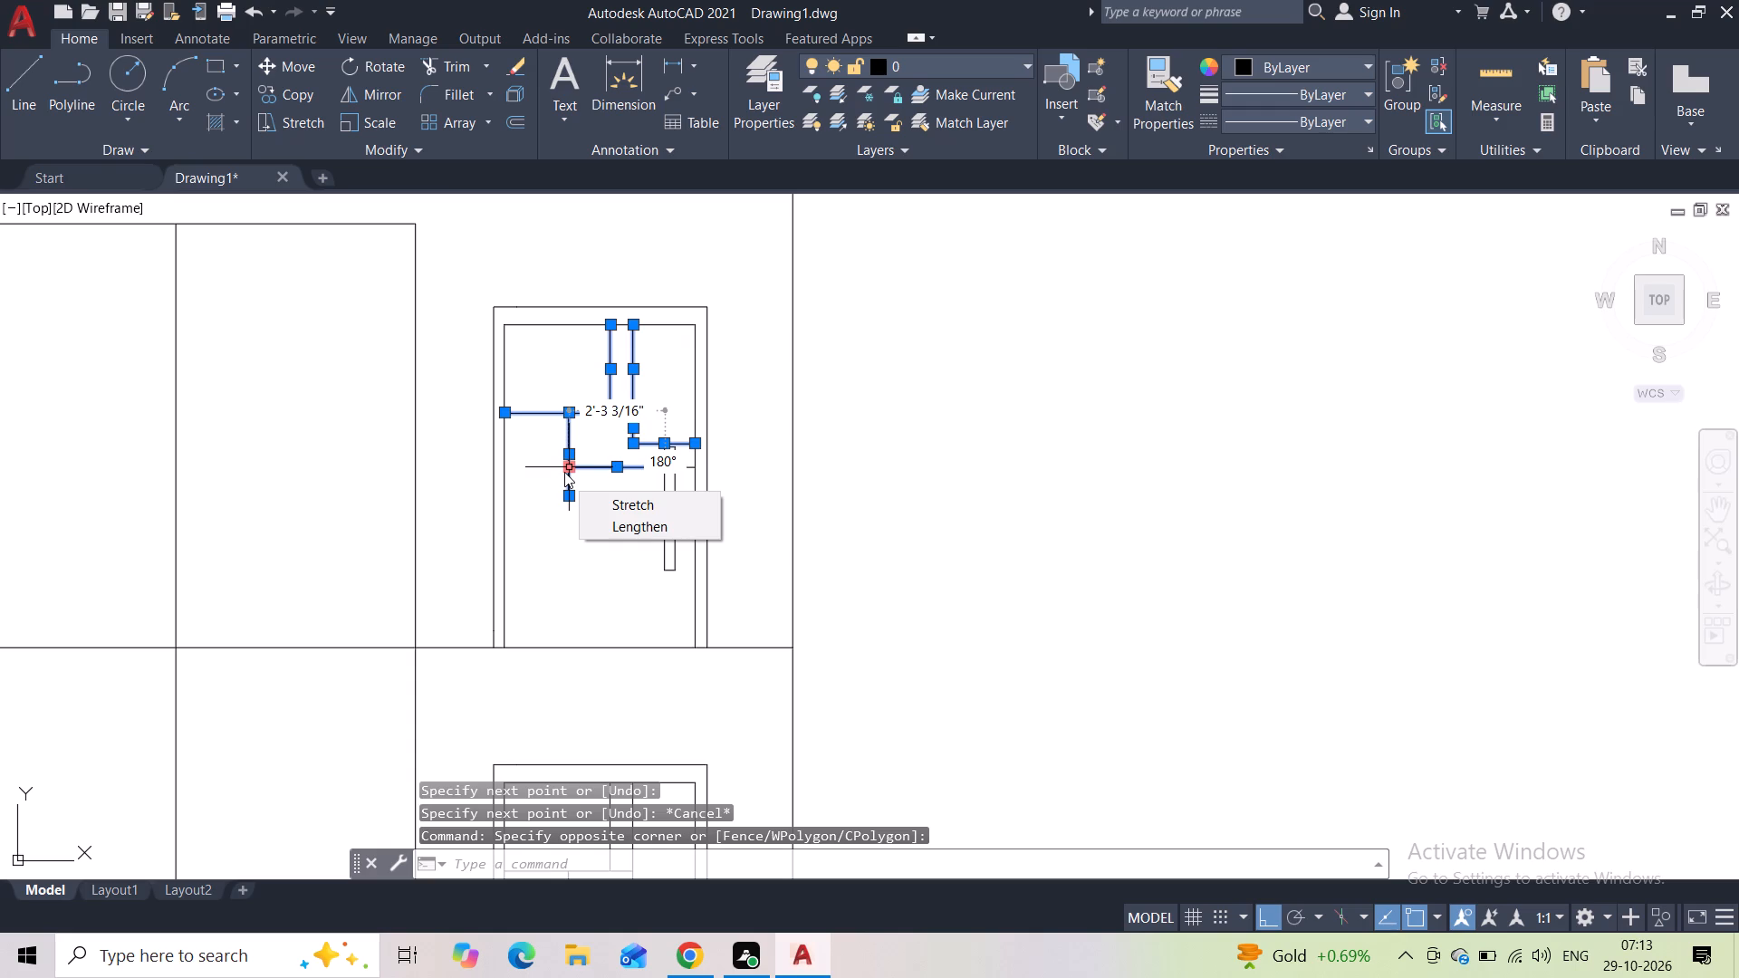
Delete the remaining copied panel lines inside the upper door frame, leaving the handle in place.
key("Delete")
key("Escape")
key("Escape")
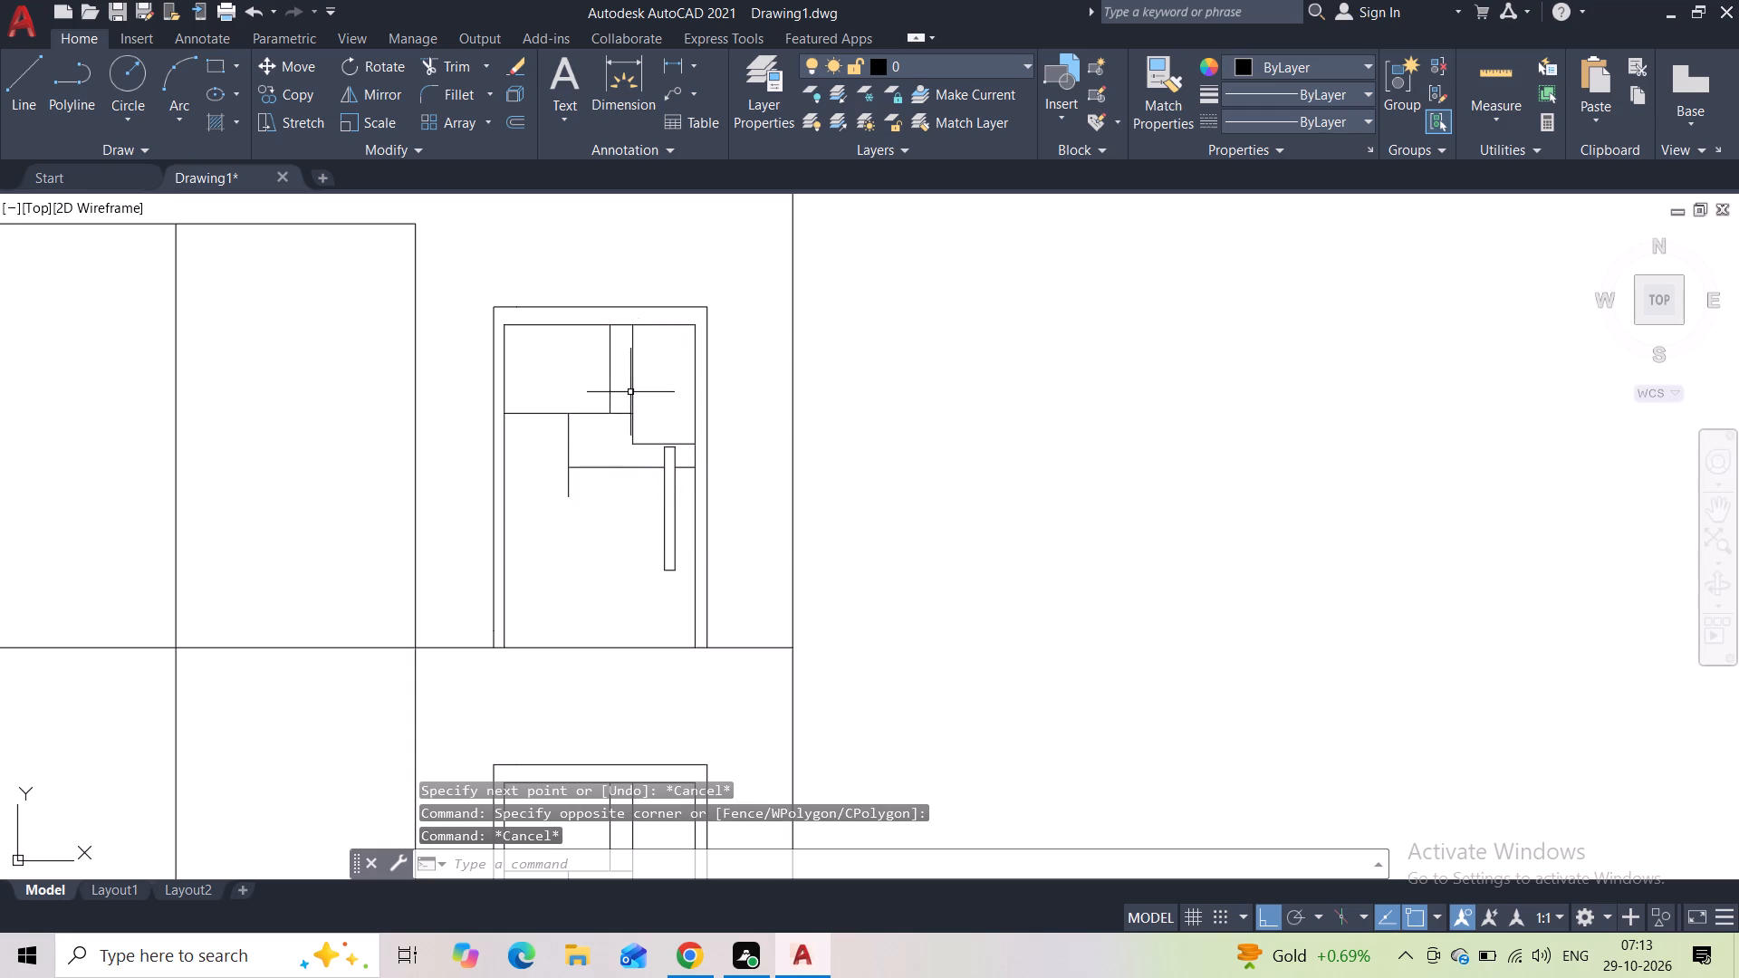
left_click(633, 387)
left_click(649, 395)
left_click(564, 488)
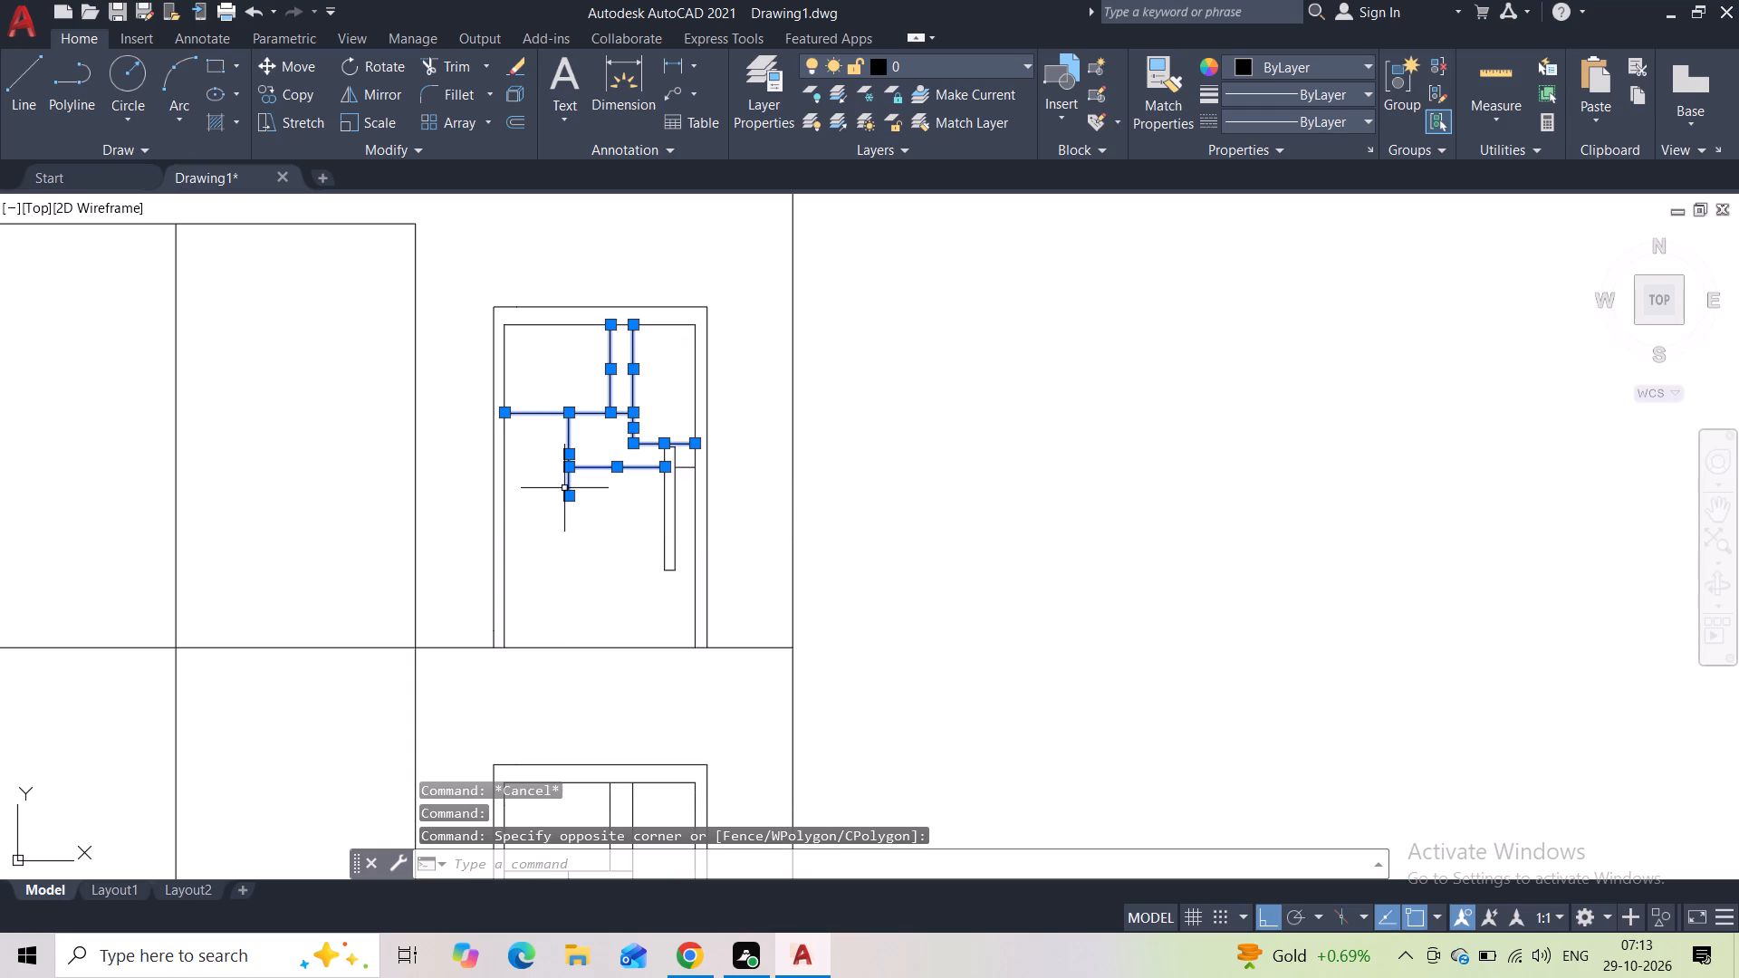
key("Delete")
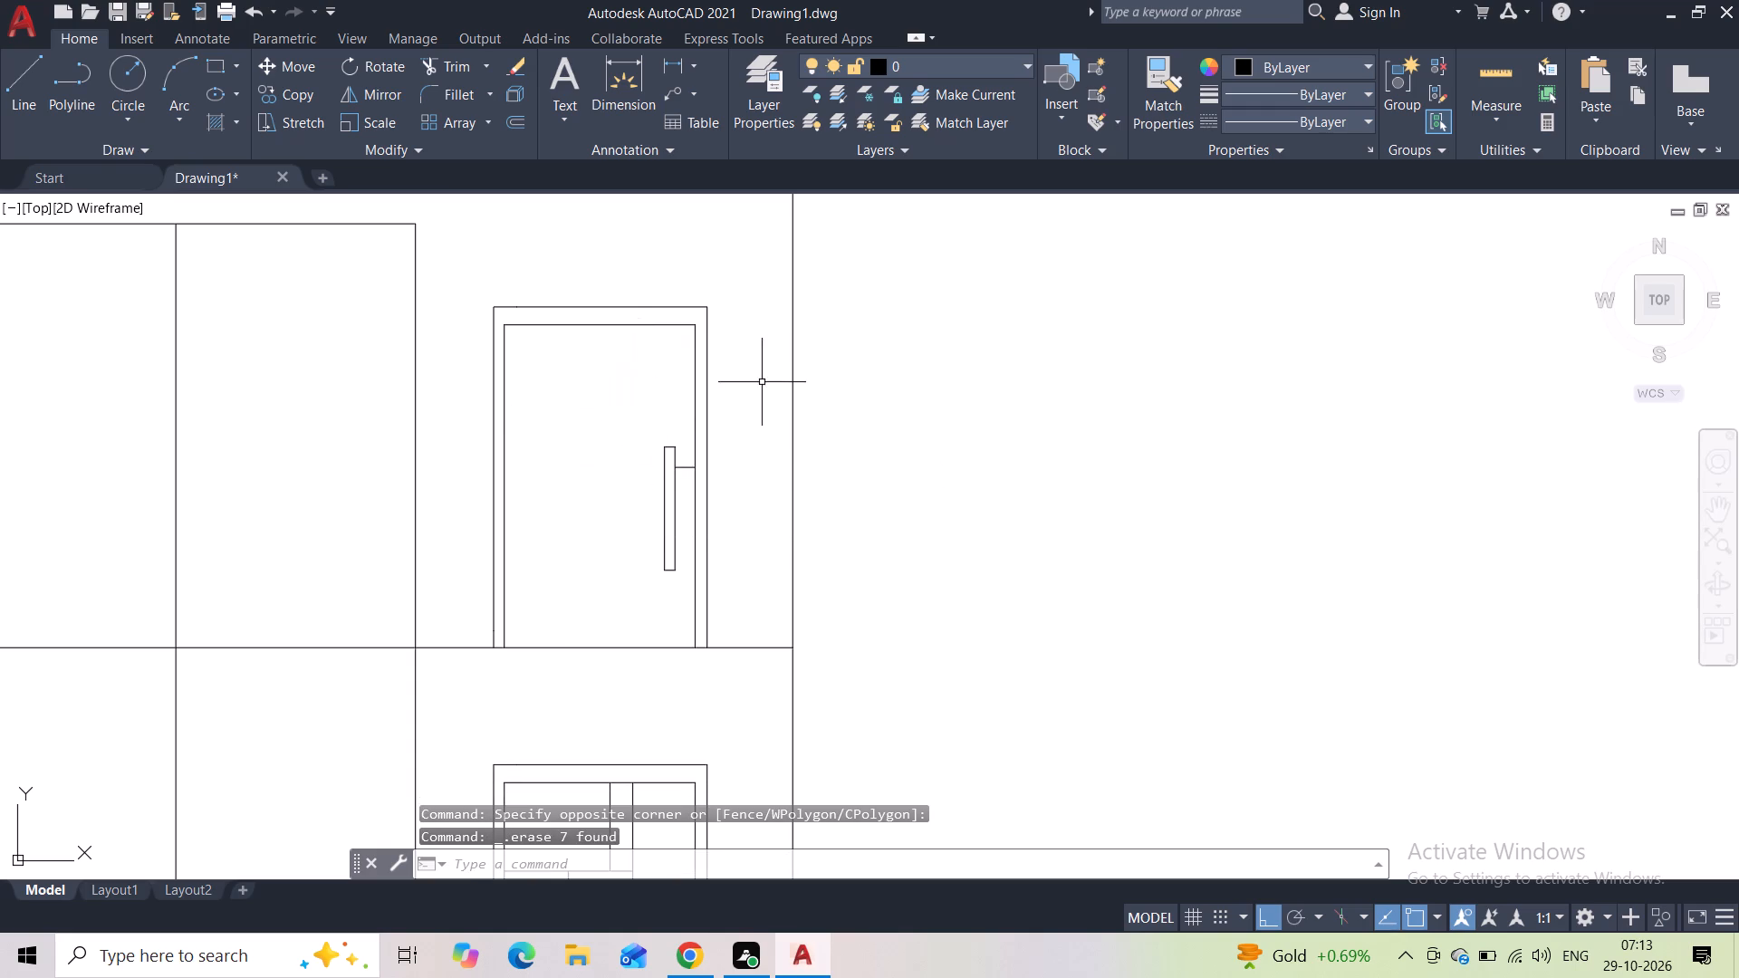
Delete the copied handle and its short connecting line from the upper door.
scroll(772, 479, "up", 1)
scroll(606, 488, "up", 1)
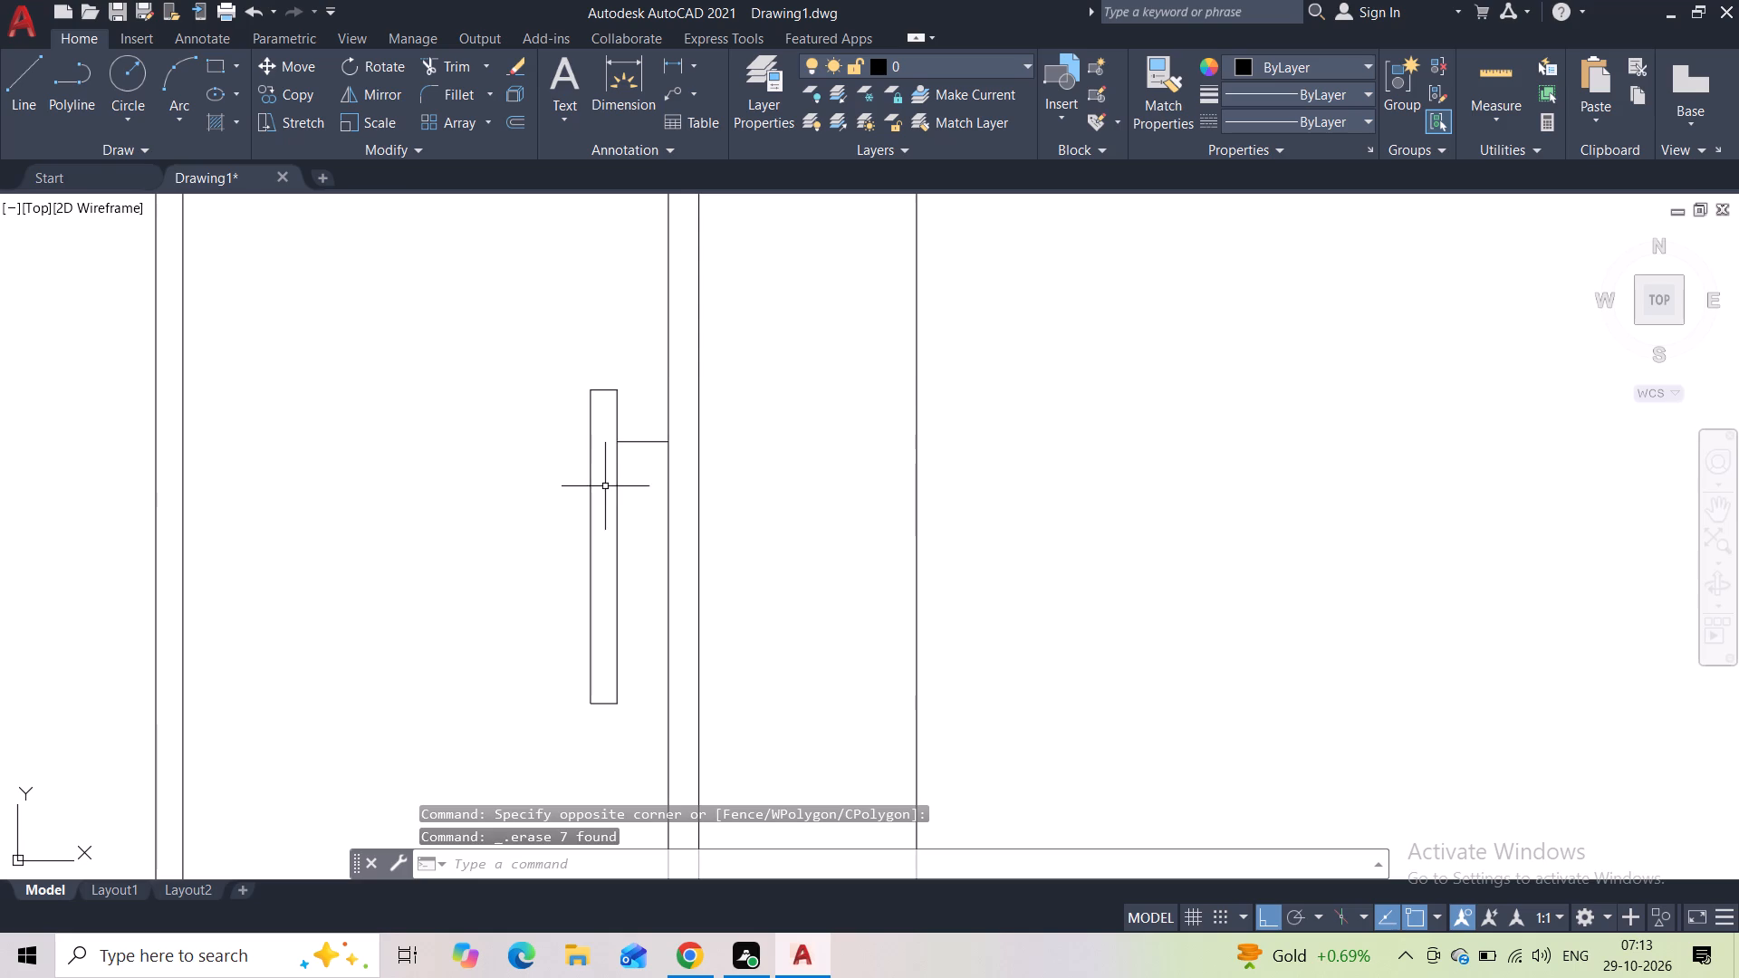
left_click(629, 362)
left_click(571, 618)
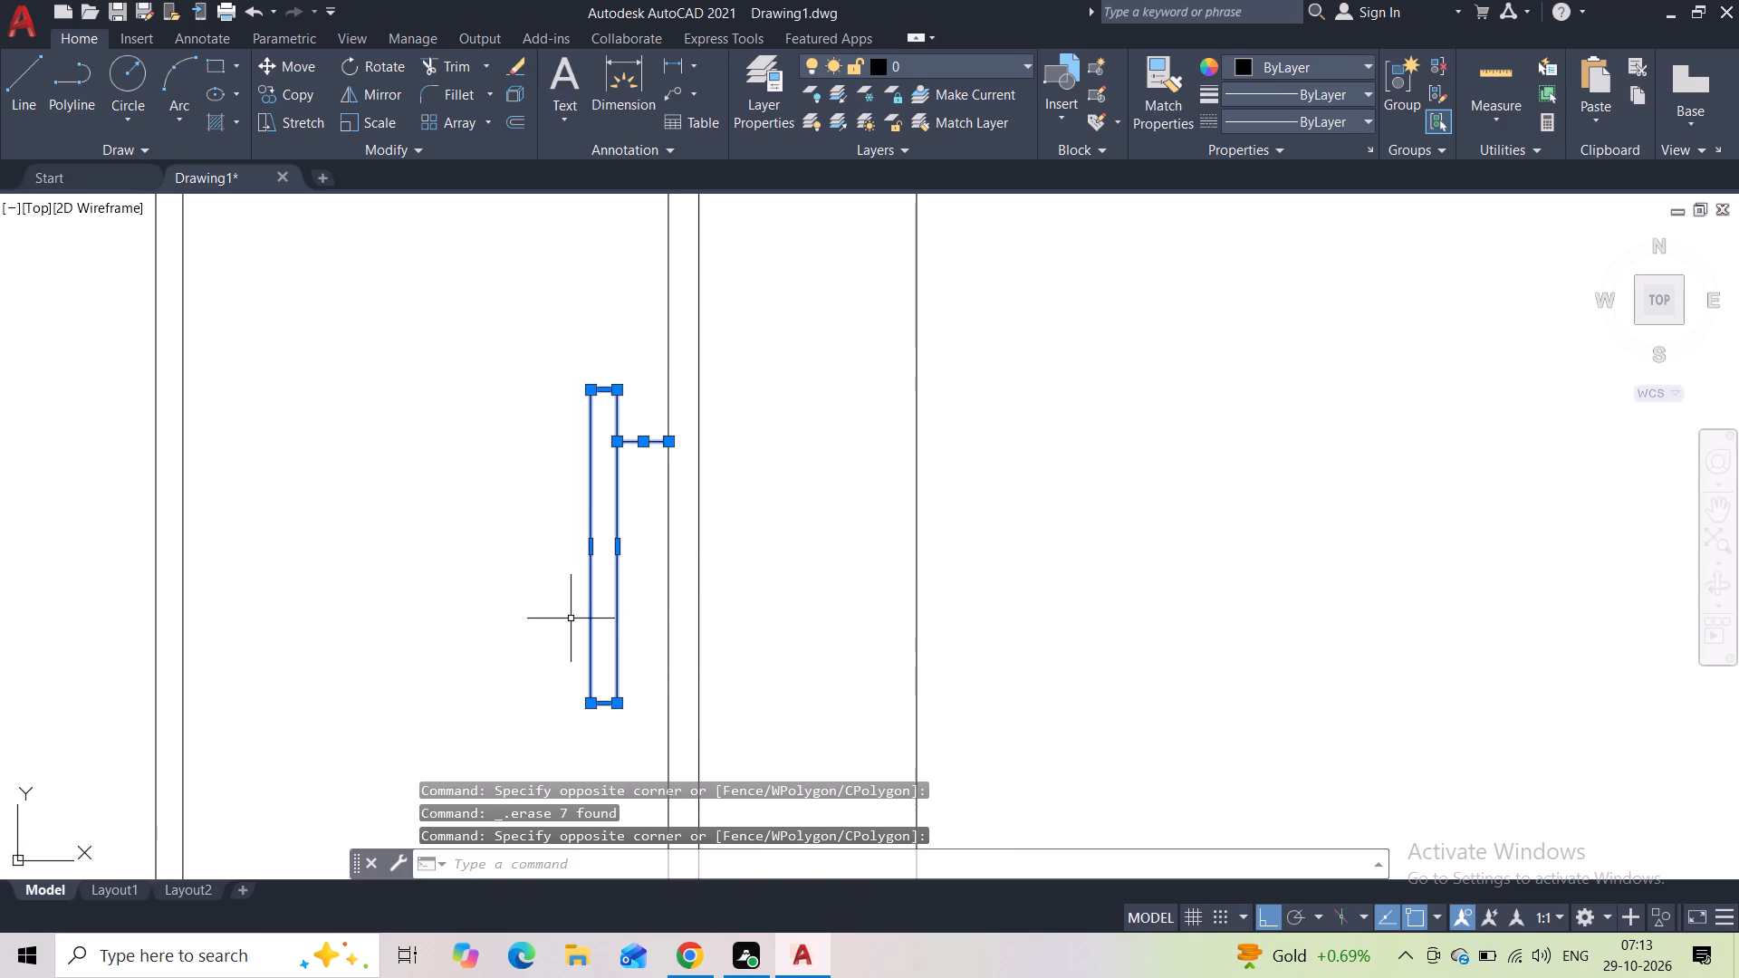
key("Delete")
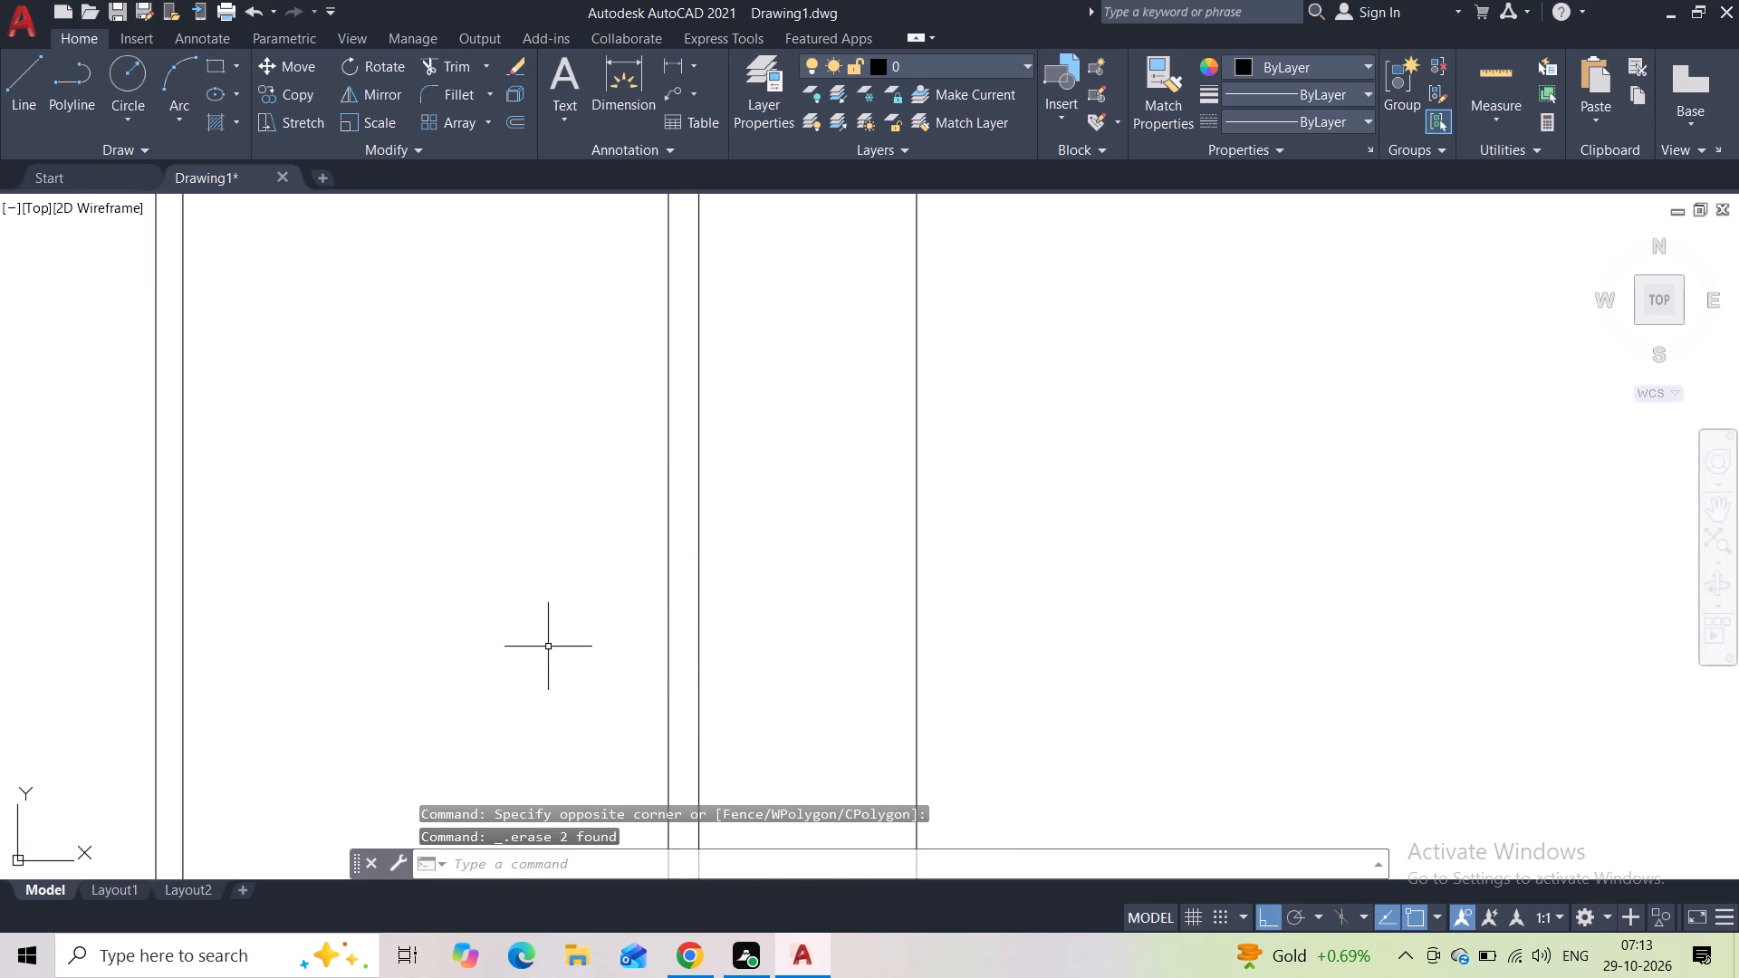
Draw a vertical line inside the upper door from the inner frame's top edge down to the floor line, about a quarter across.
scroll(485, 525, "down", 2)
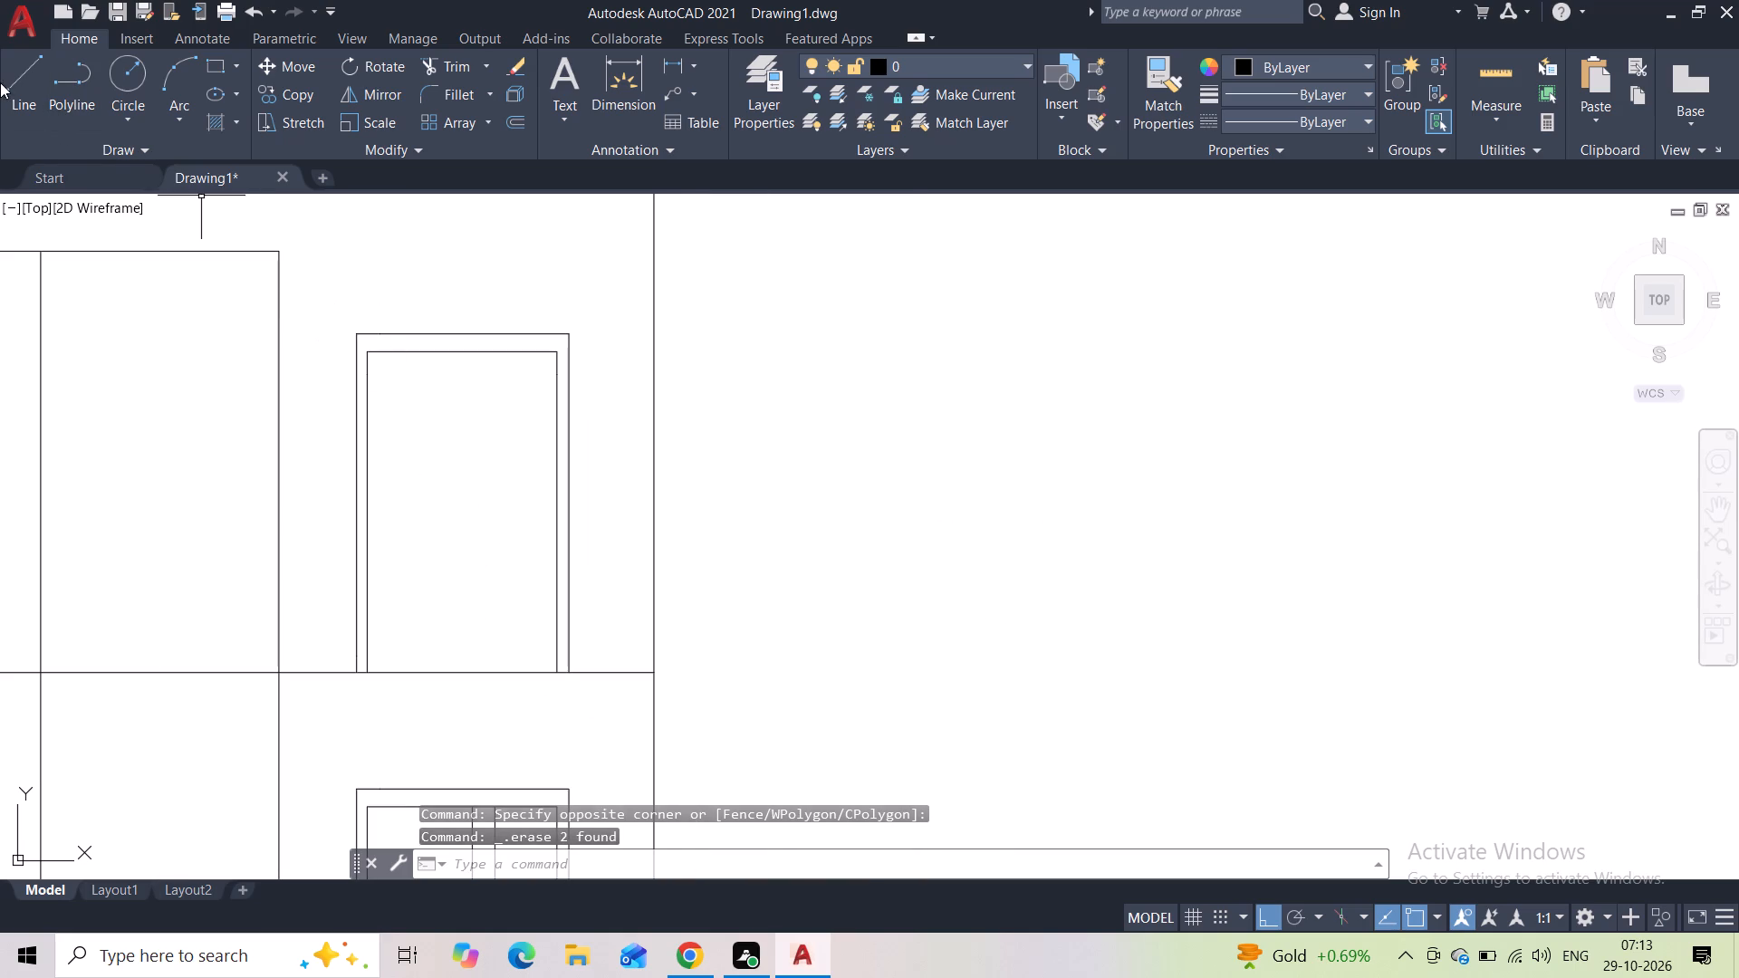
left_click(8, 87)
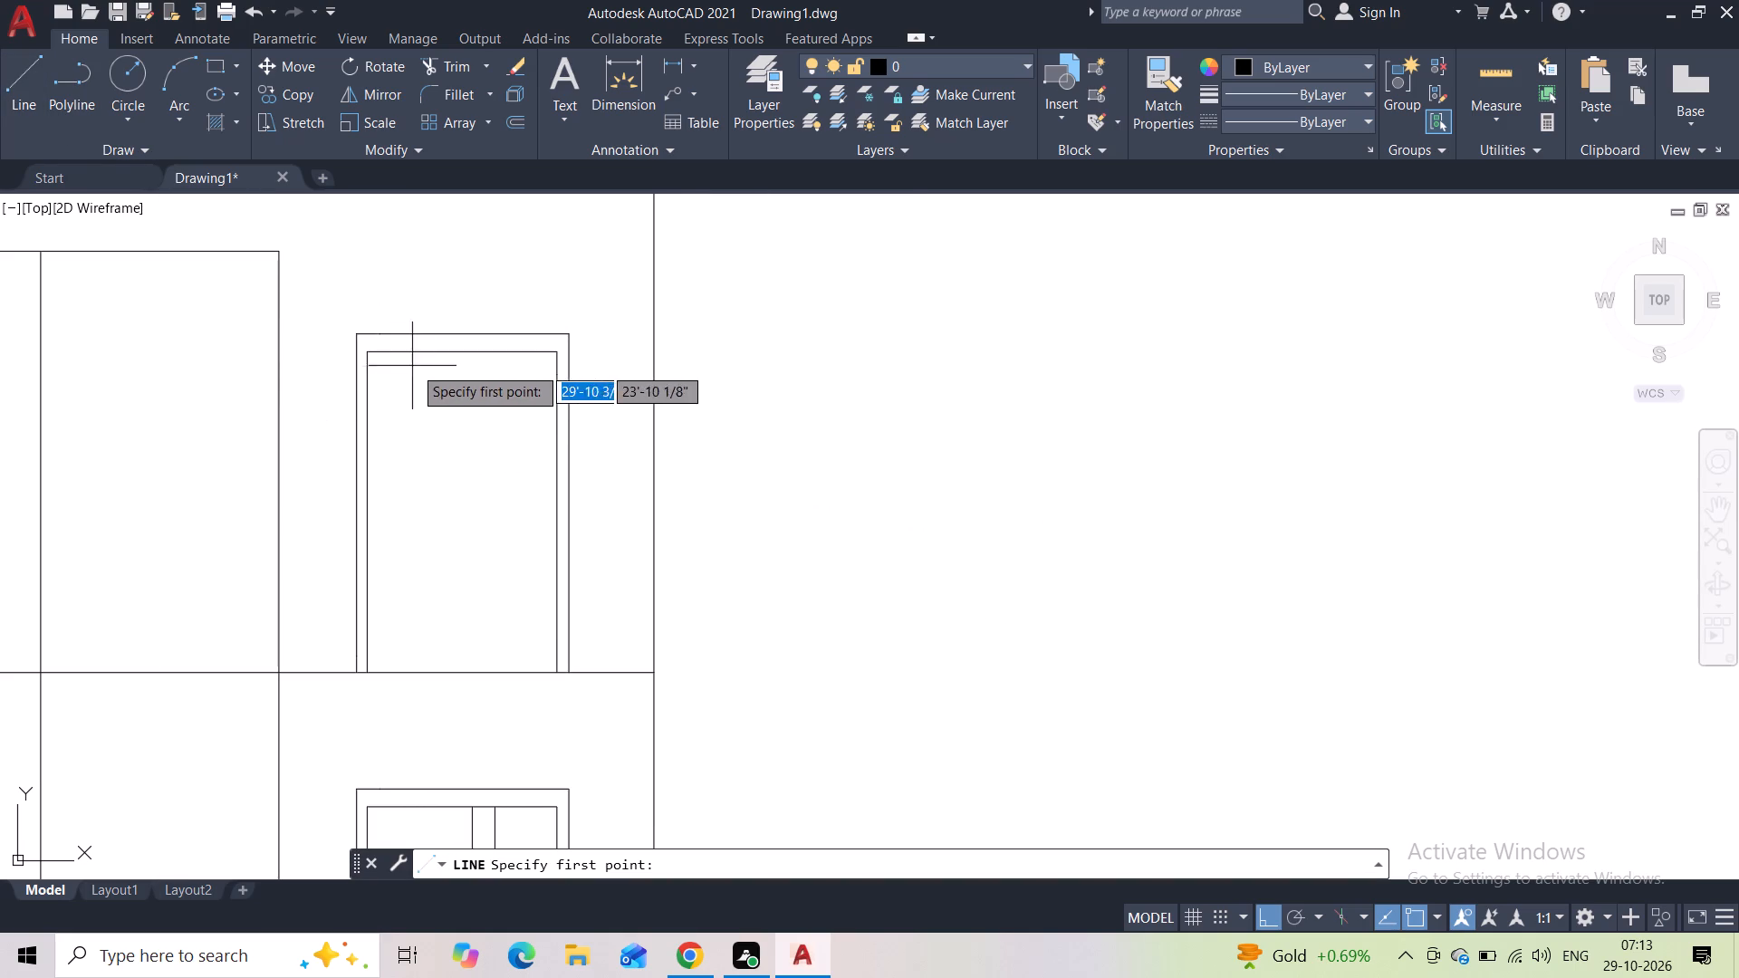
left_click(417, 359)
left_click(416, 667)
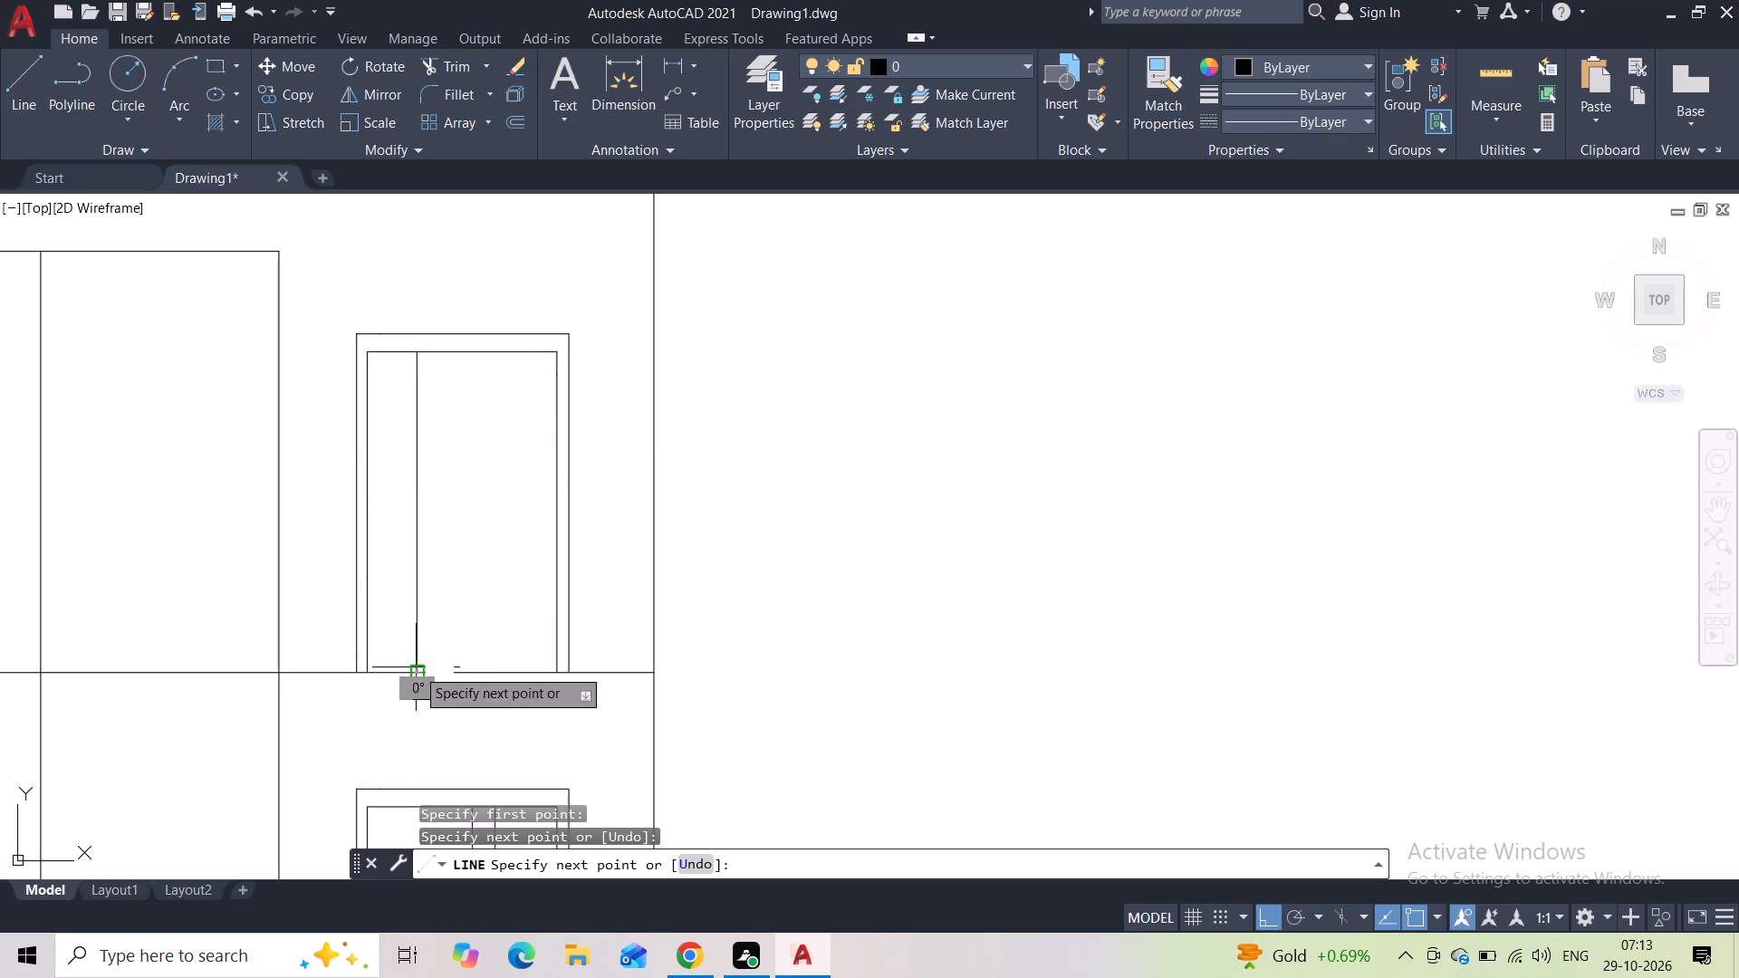
key("Escape")
Copy the upper door's vertical line horizontally to the right, dividing the door into three vertical panels.
left_click_drag(442, 477, 432, 479)
left_click(393, 490)
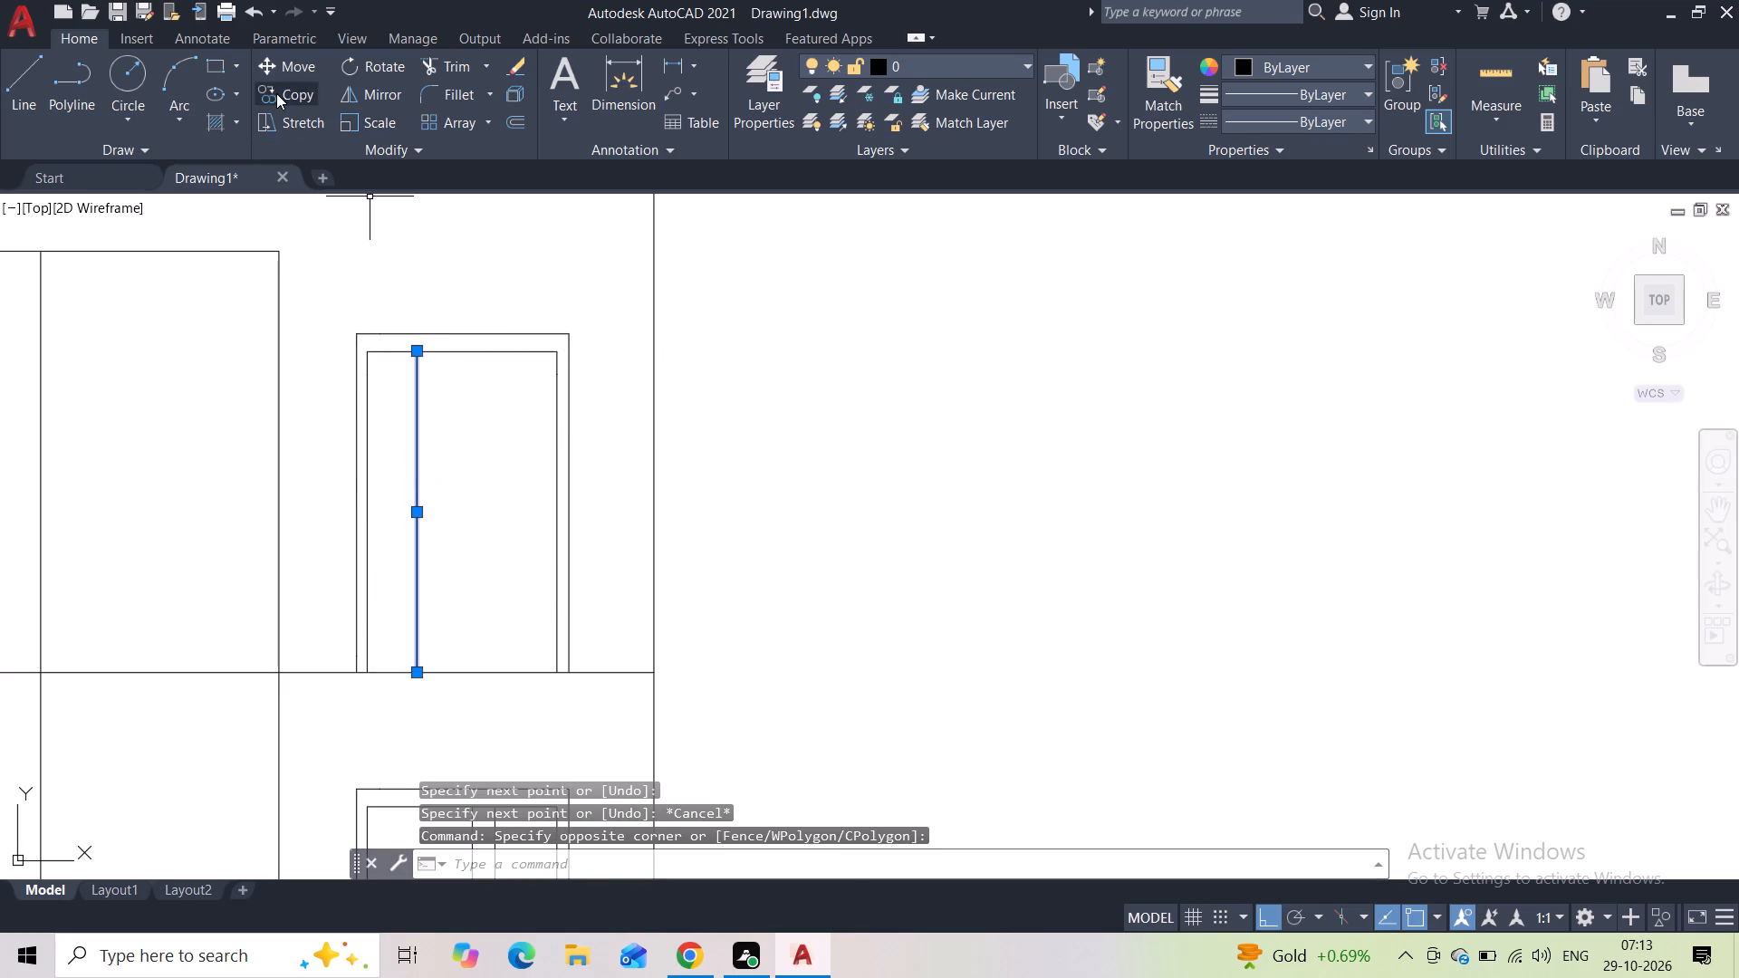
left_click(276, 92)
left_click(418, 345)
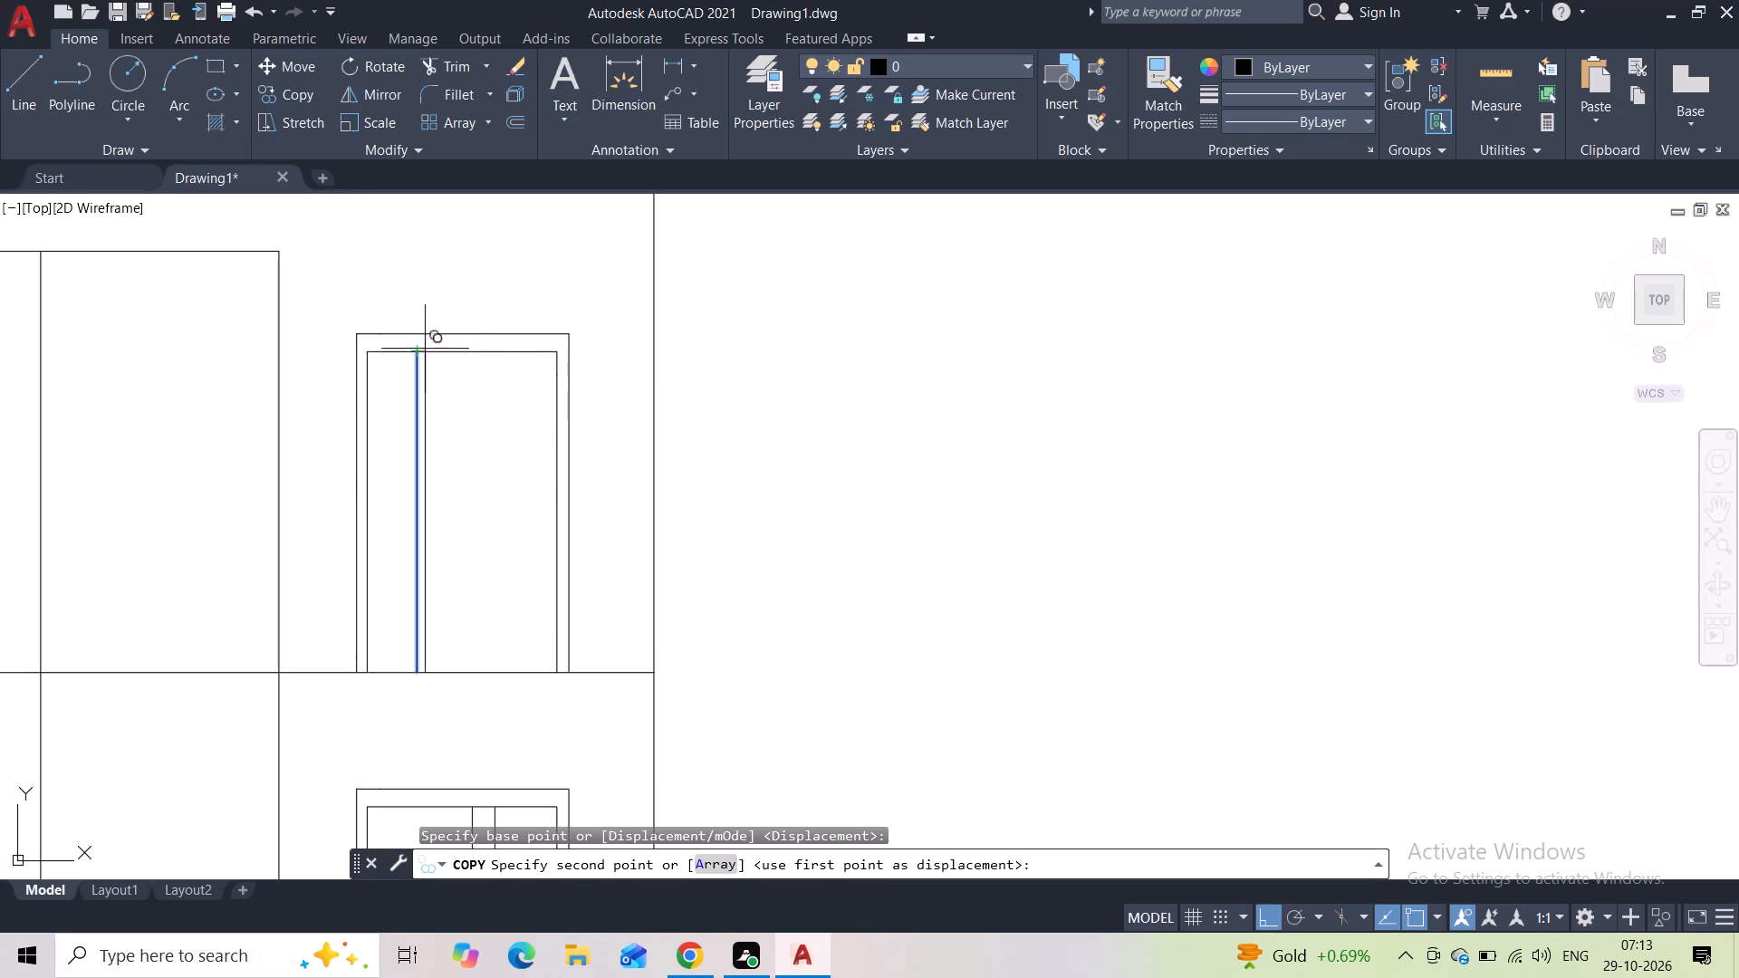
left_click(487, 361)
key("Escape")
Trim the floor line where it crosses the wide left wall bay.
scroll(498, 429, "down", 3)
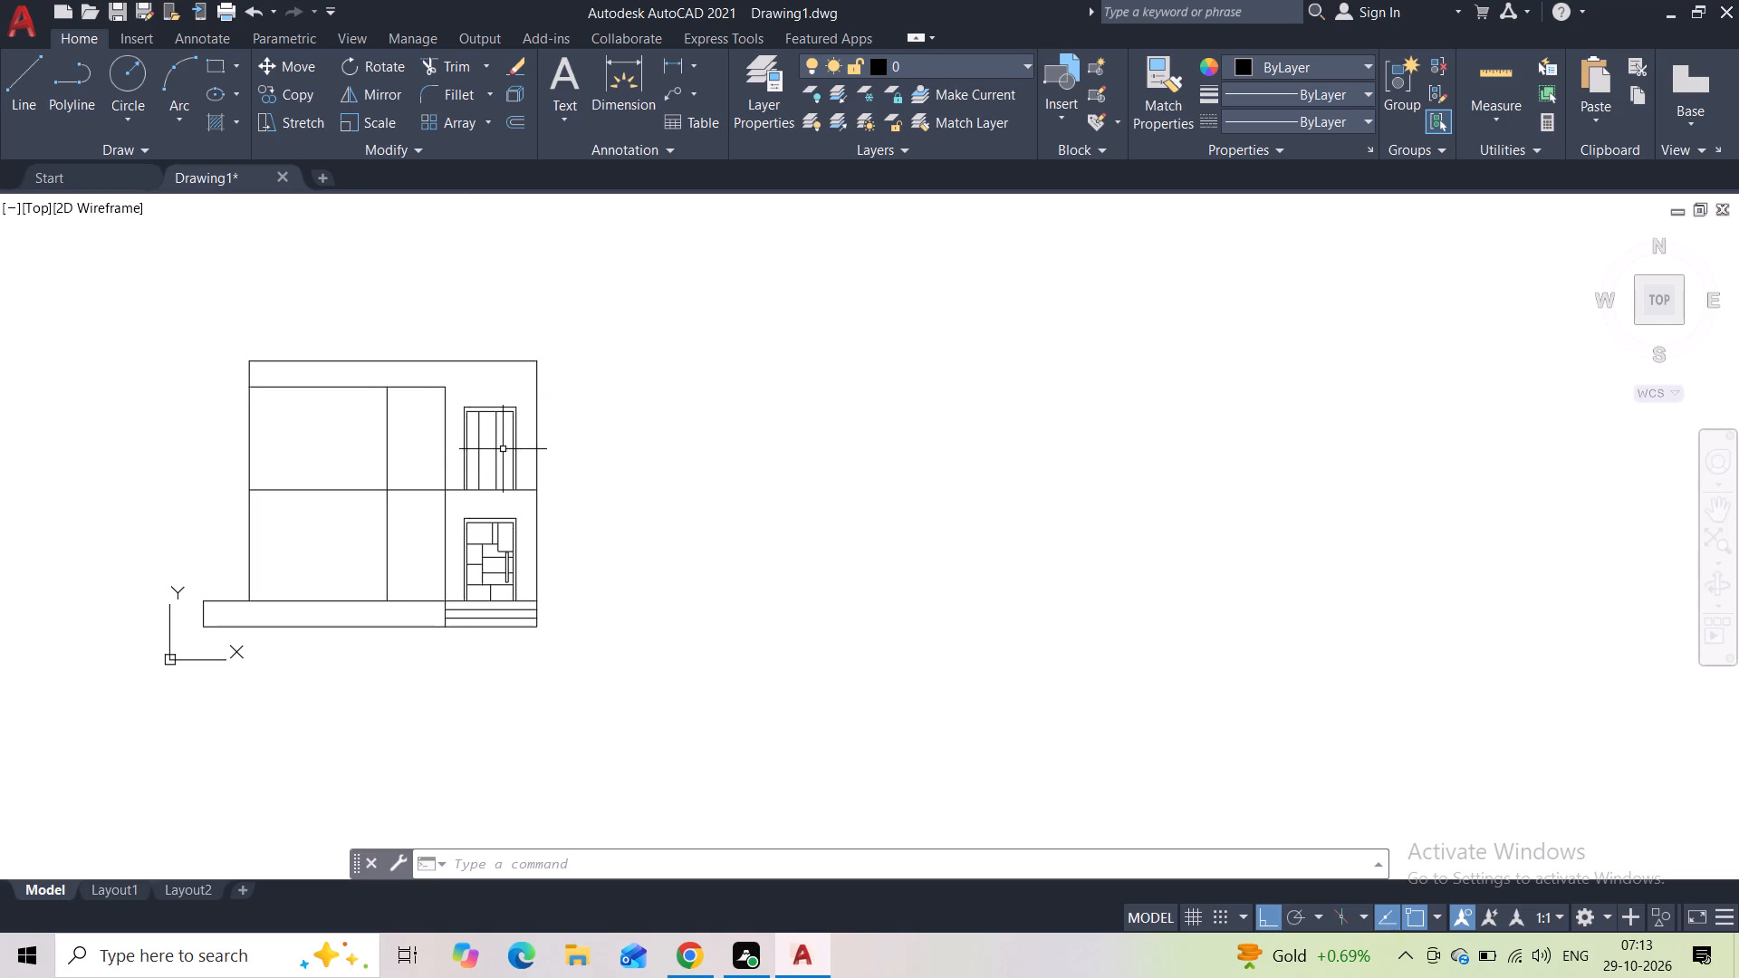
middle_click_drag(314, 435, 410, 446)
scroll(410, 446, "up", 2)
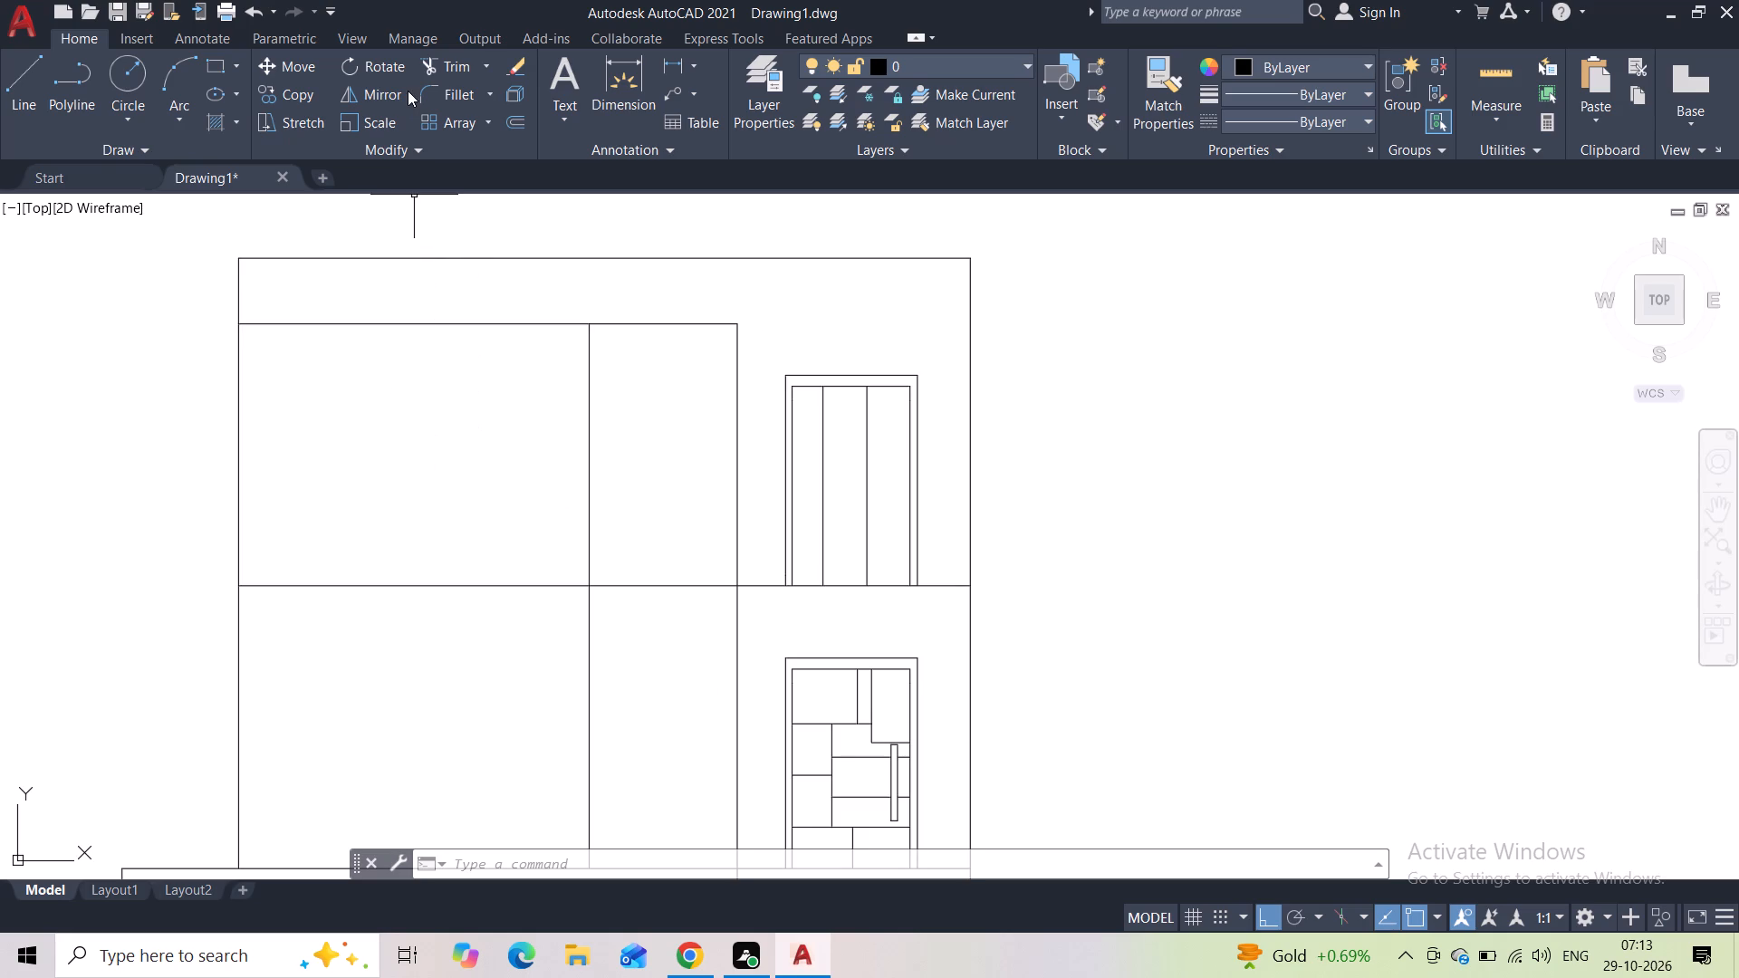
left_click(434, 75)
left_click_drag(506, 510, 513, 661)
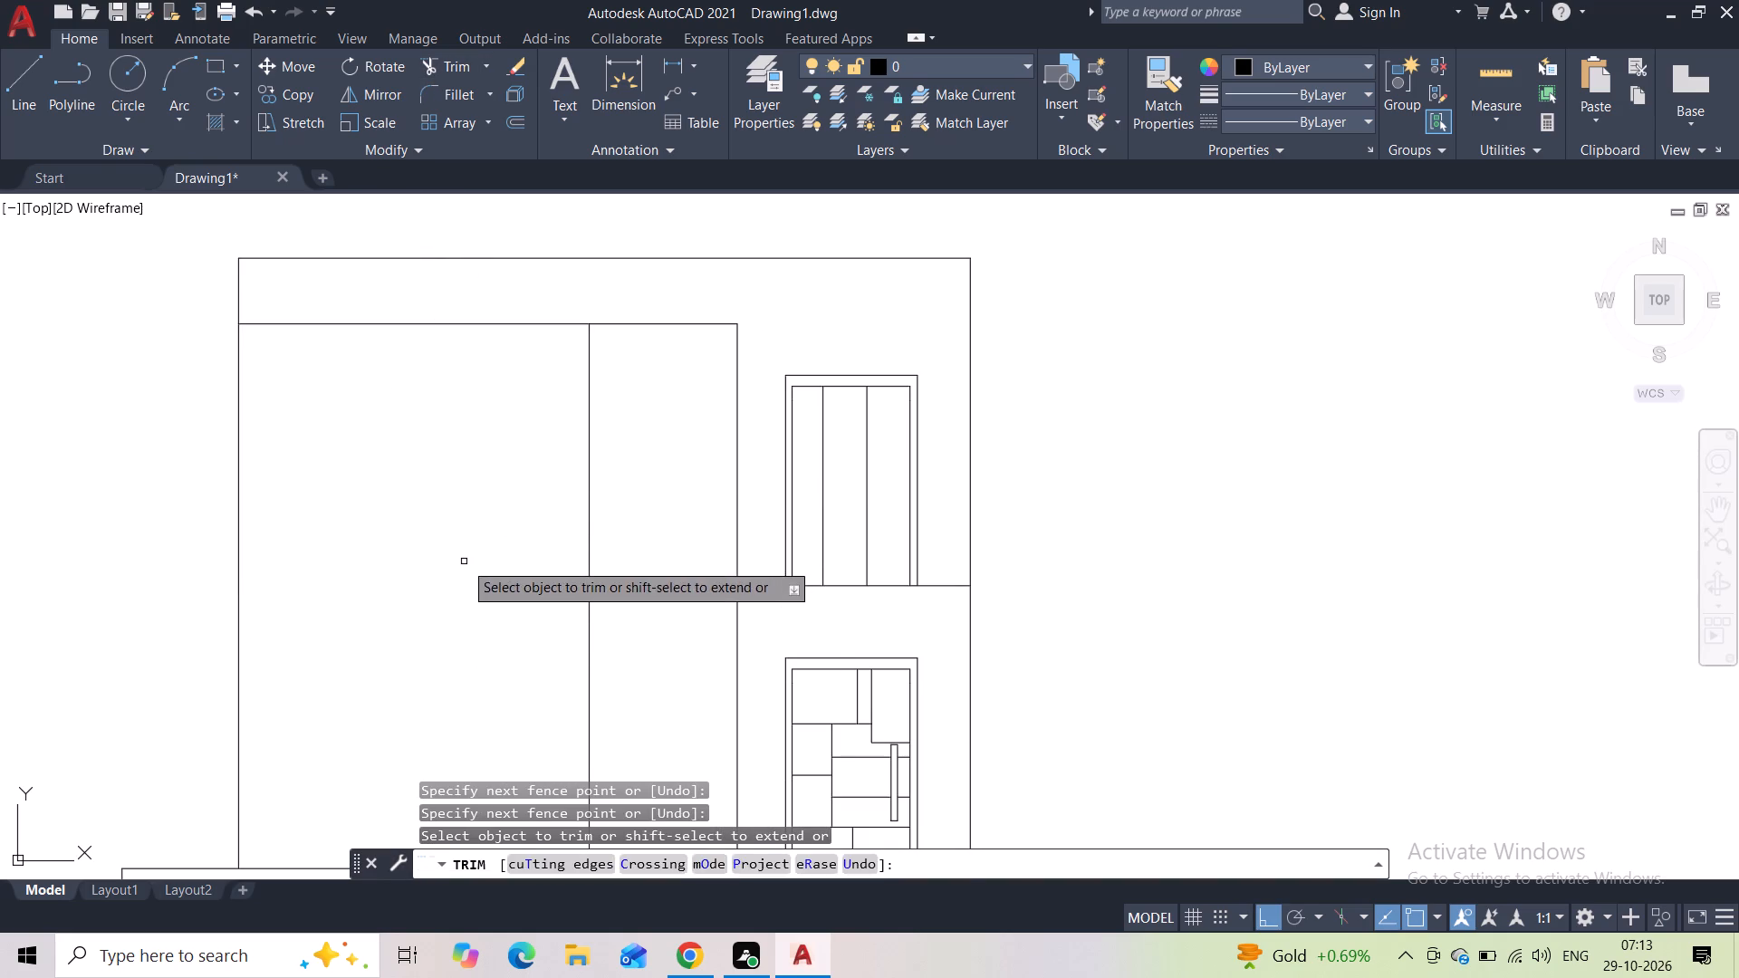
key("Escape")
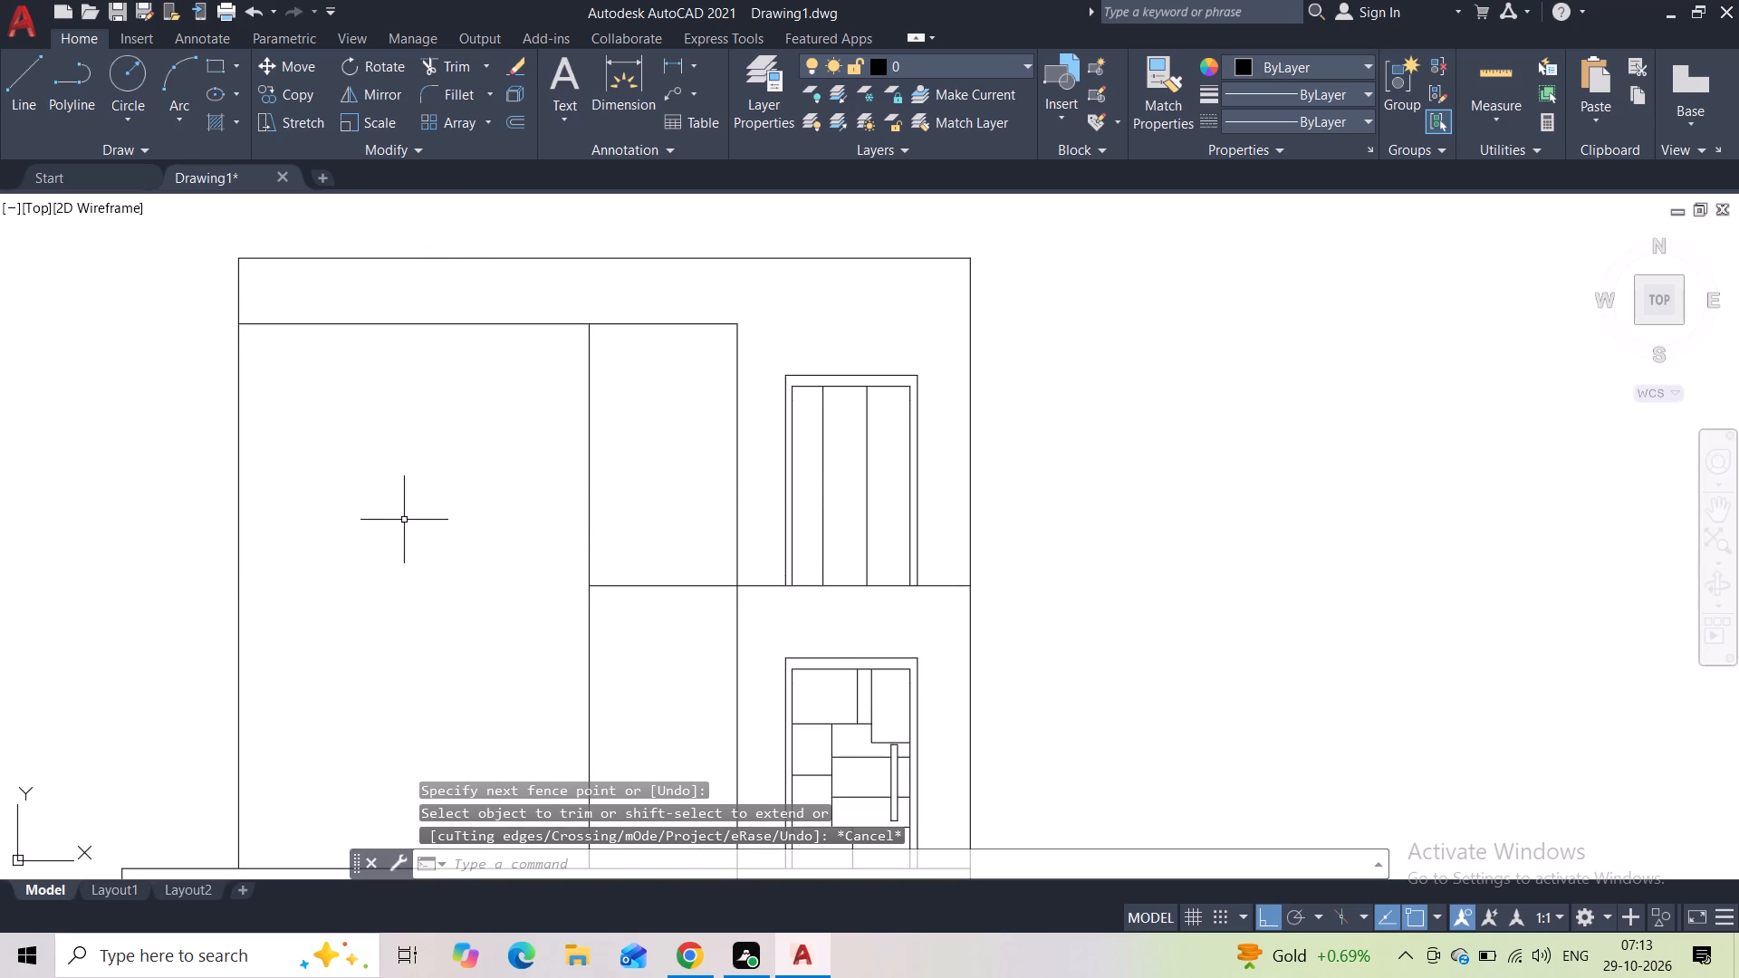
Draw a window rectangle about 8' by 8' in the wide left bay, level with the upper door's top and the floor line.
left_click(215, 67)
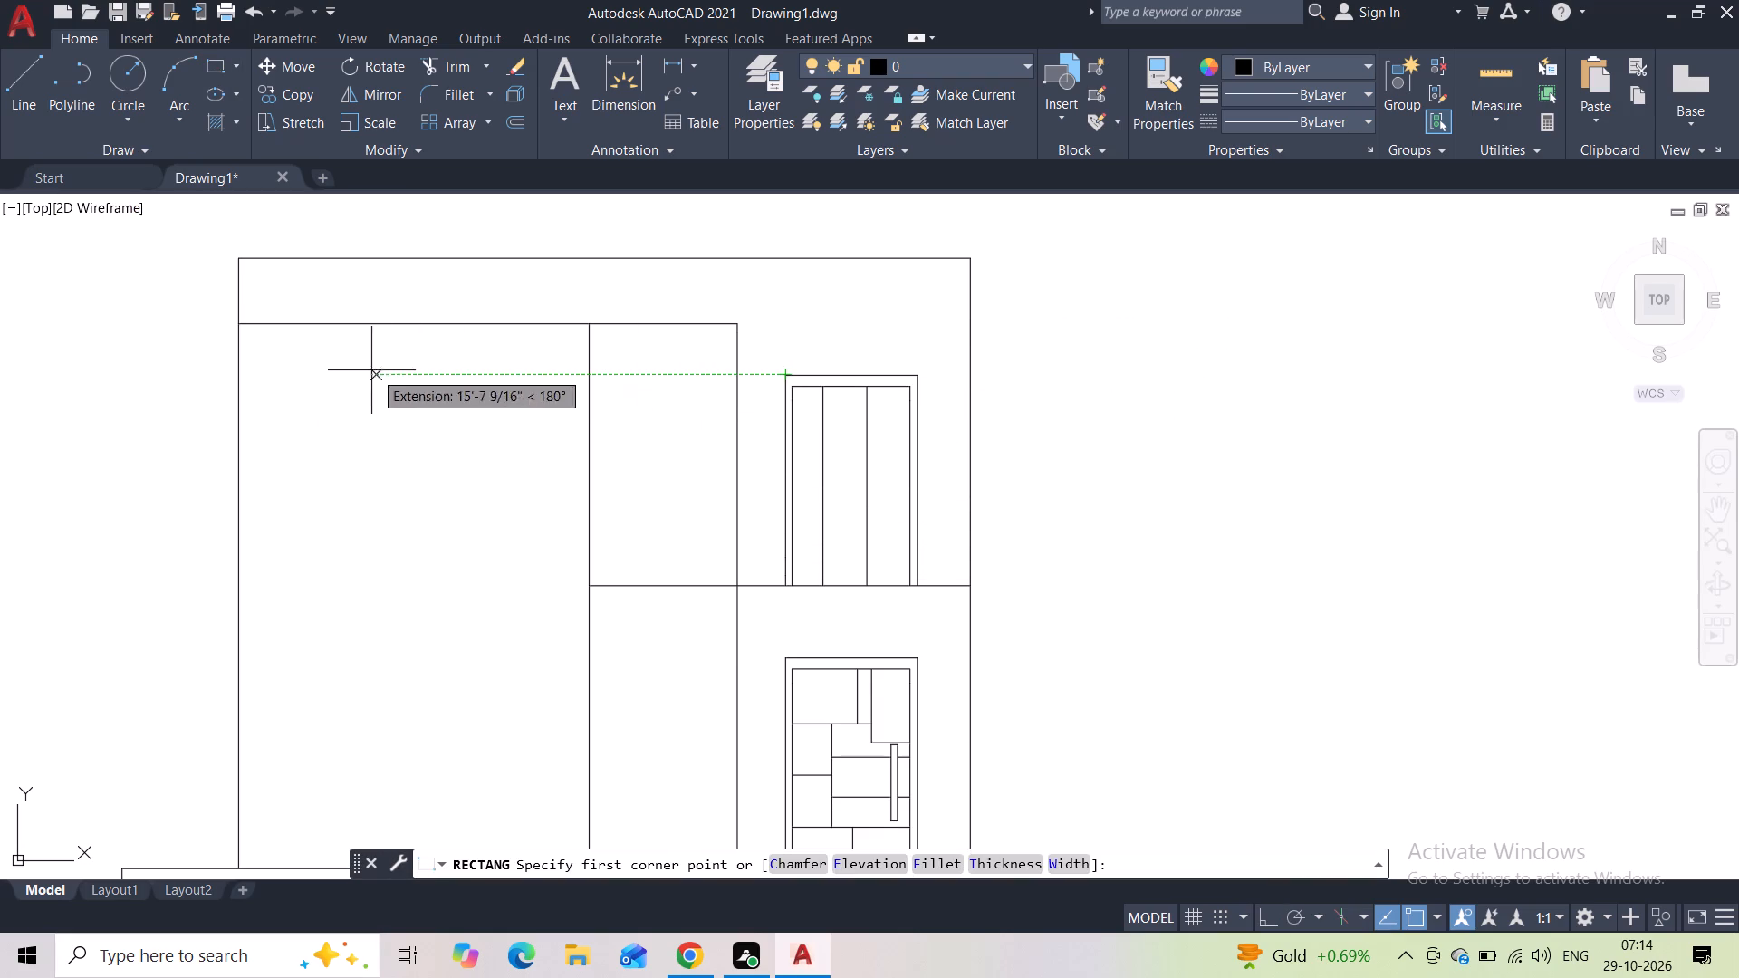
left_click(278, 381)
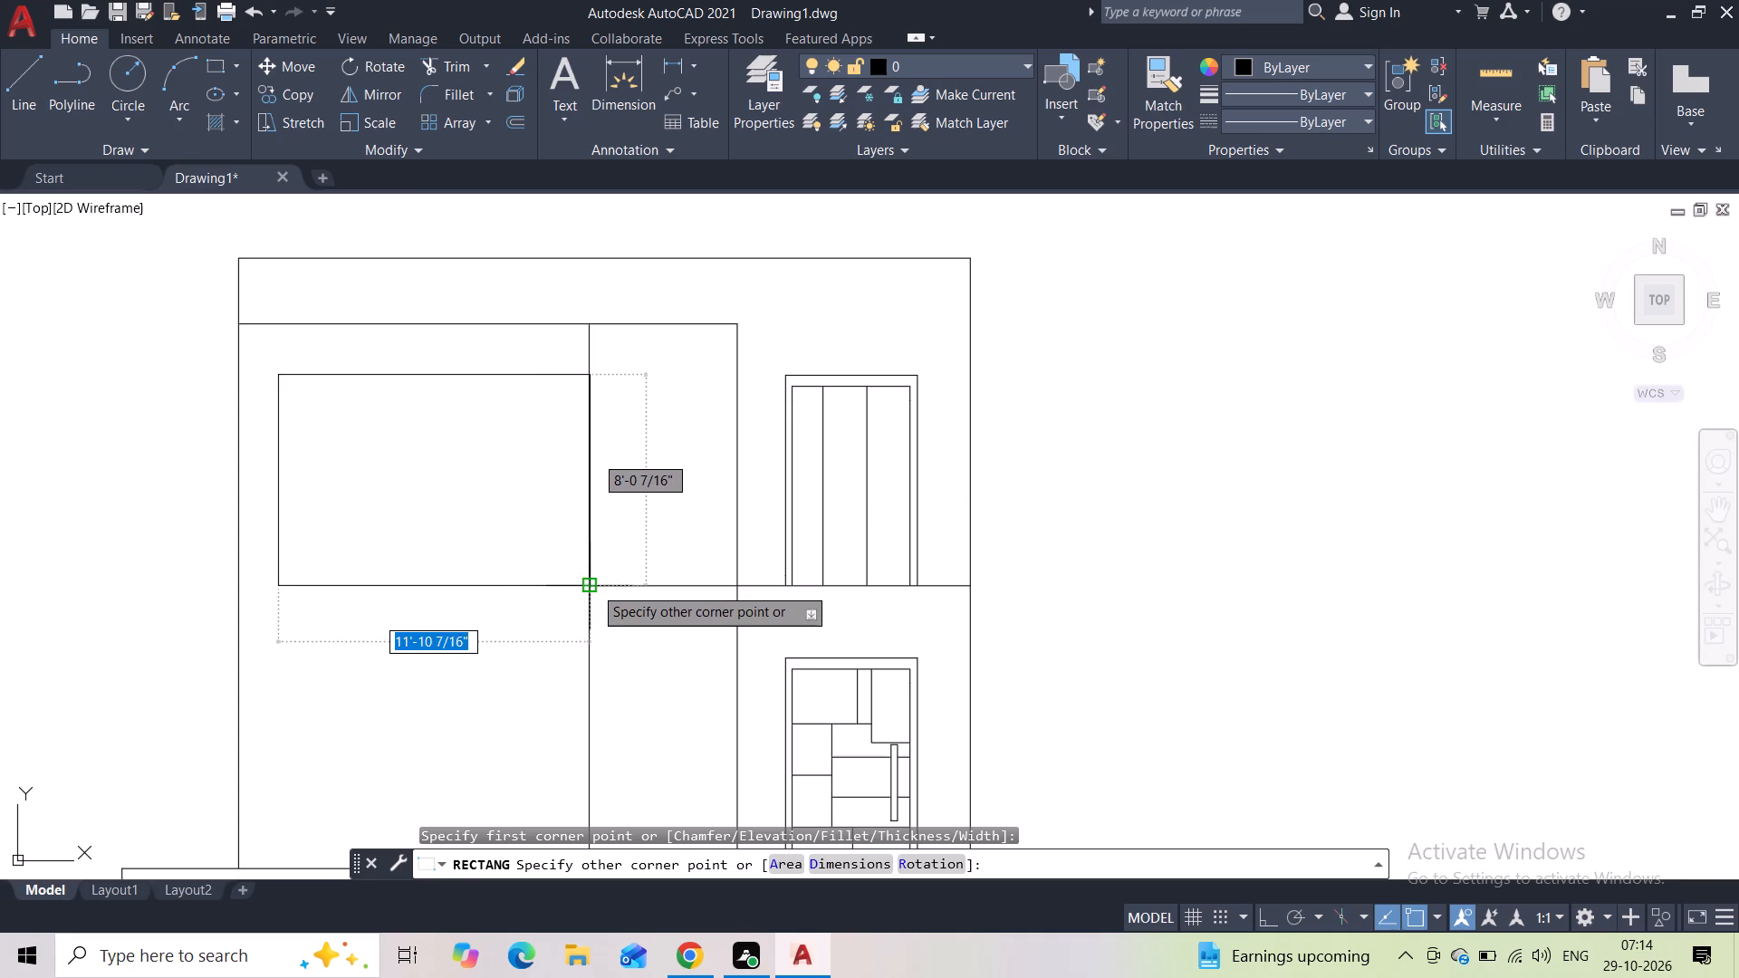
left_click(492, 585)
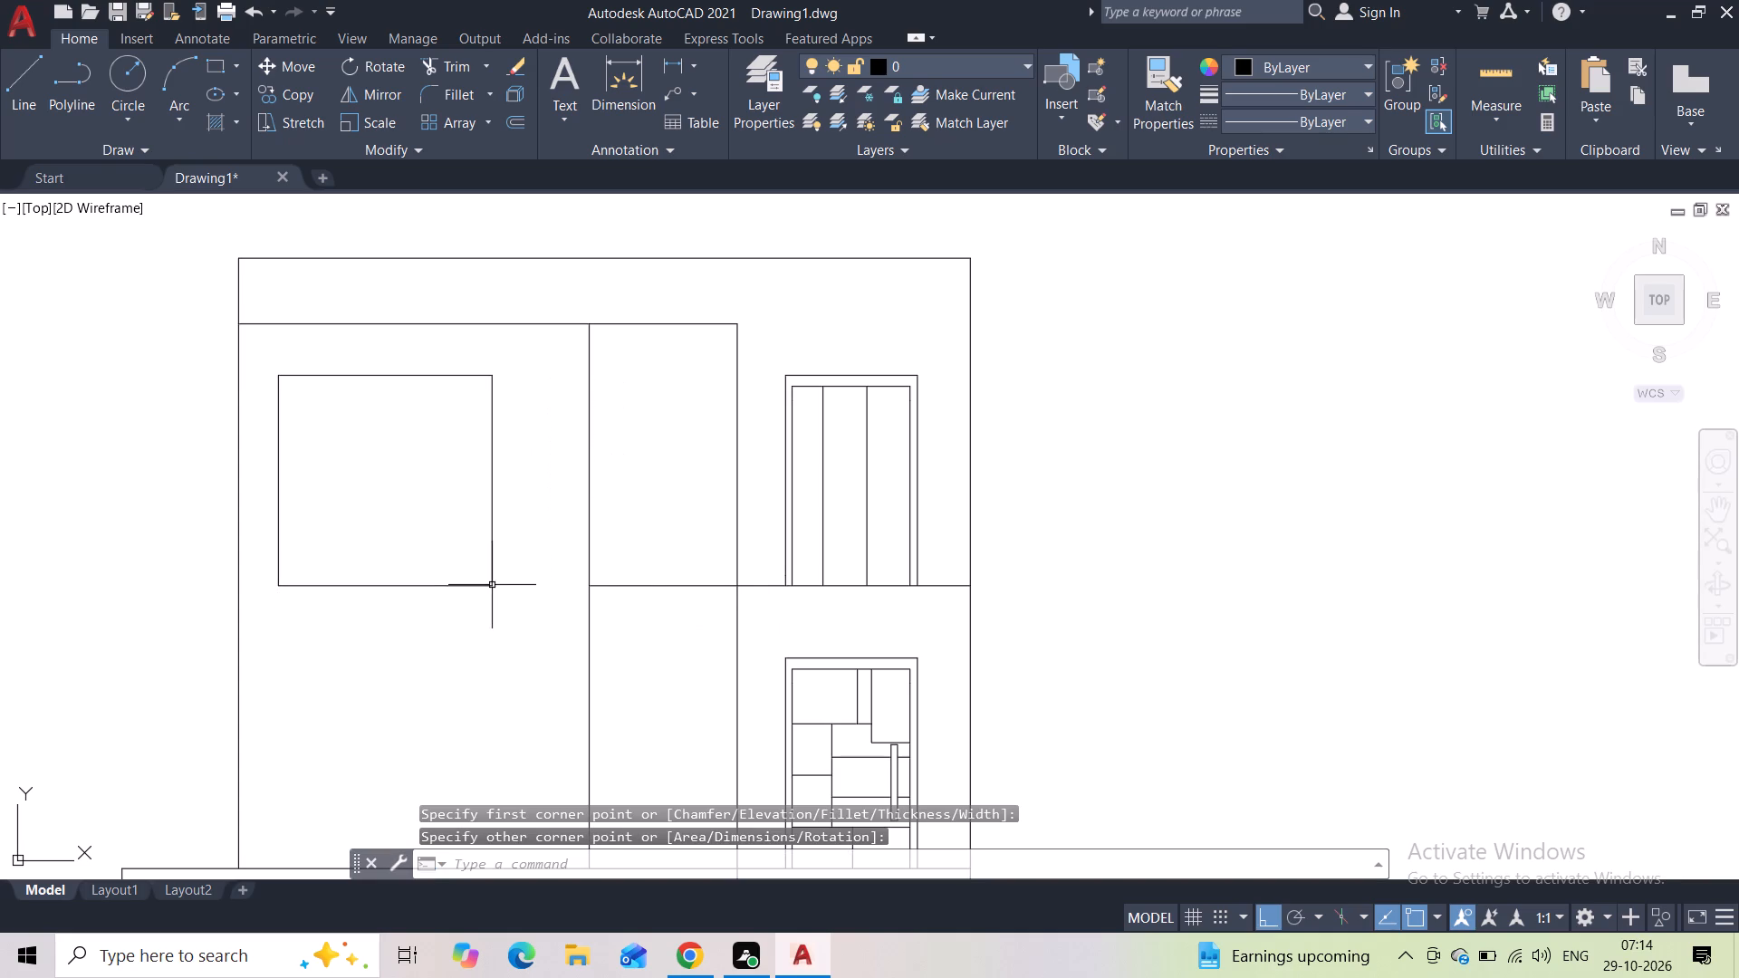
Offset the window rectangle 2" inward to form its frame.
left_click(501, 349)
left_click(492, 402)
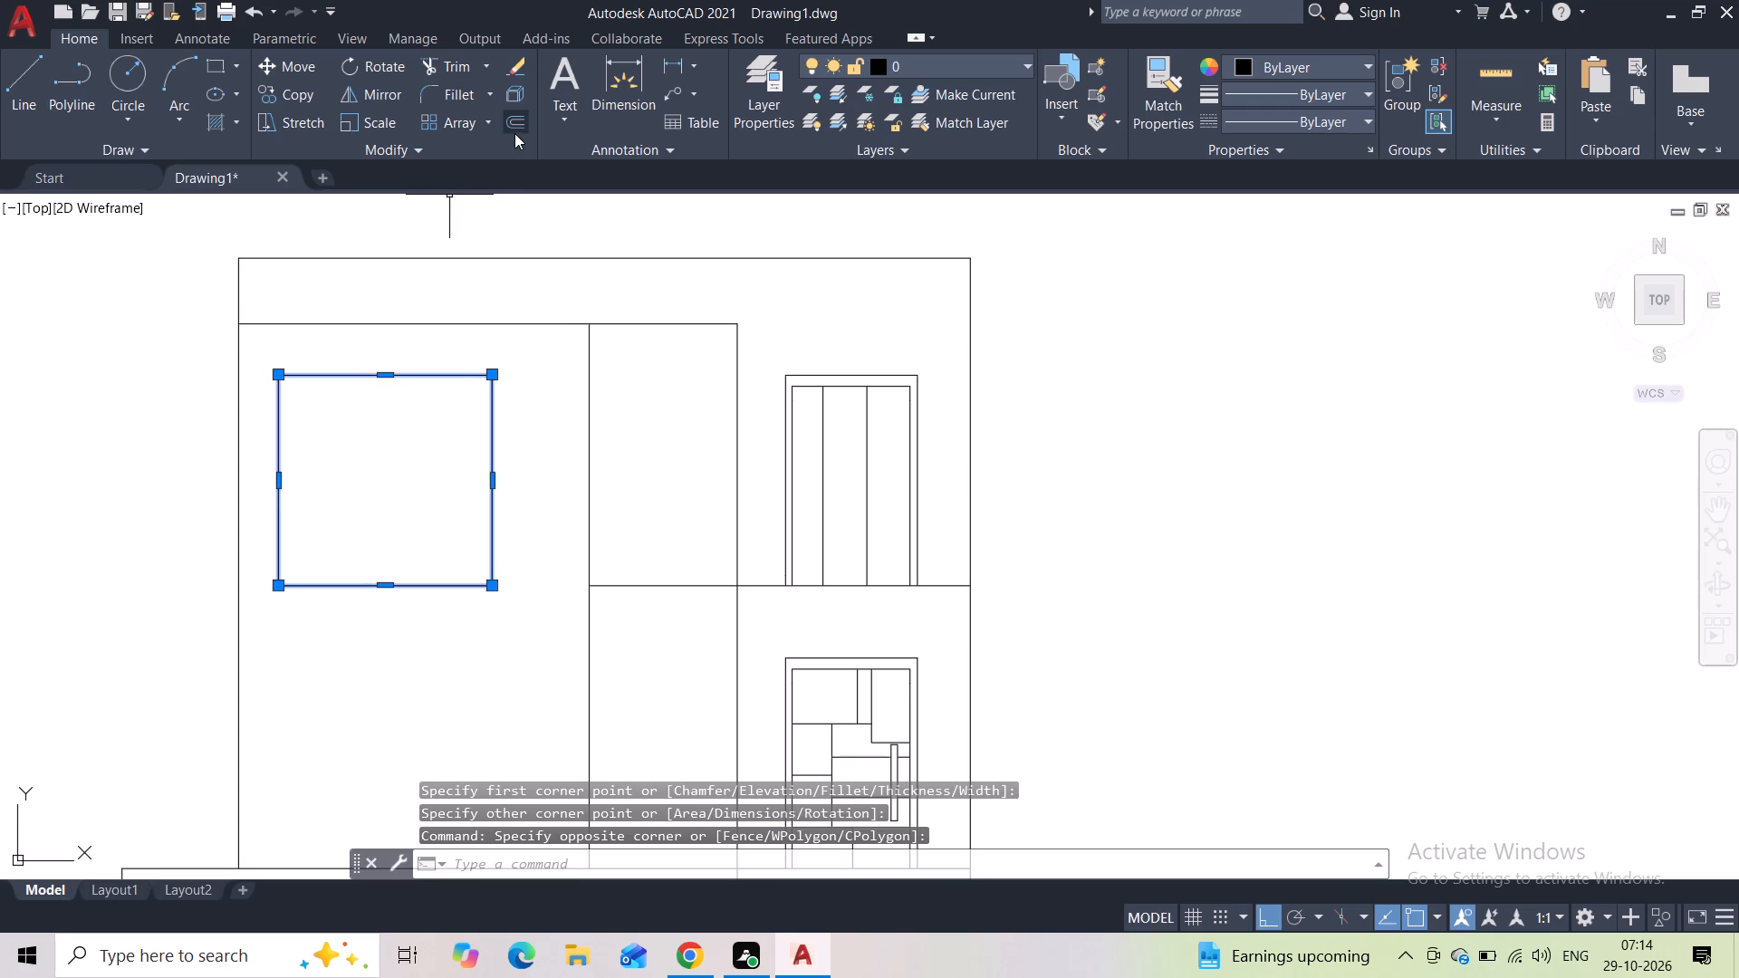
left_click(514, 133)
type("2\"")
key("Return")
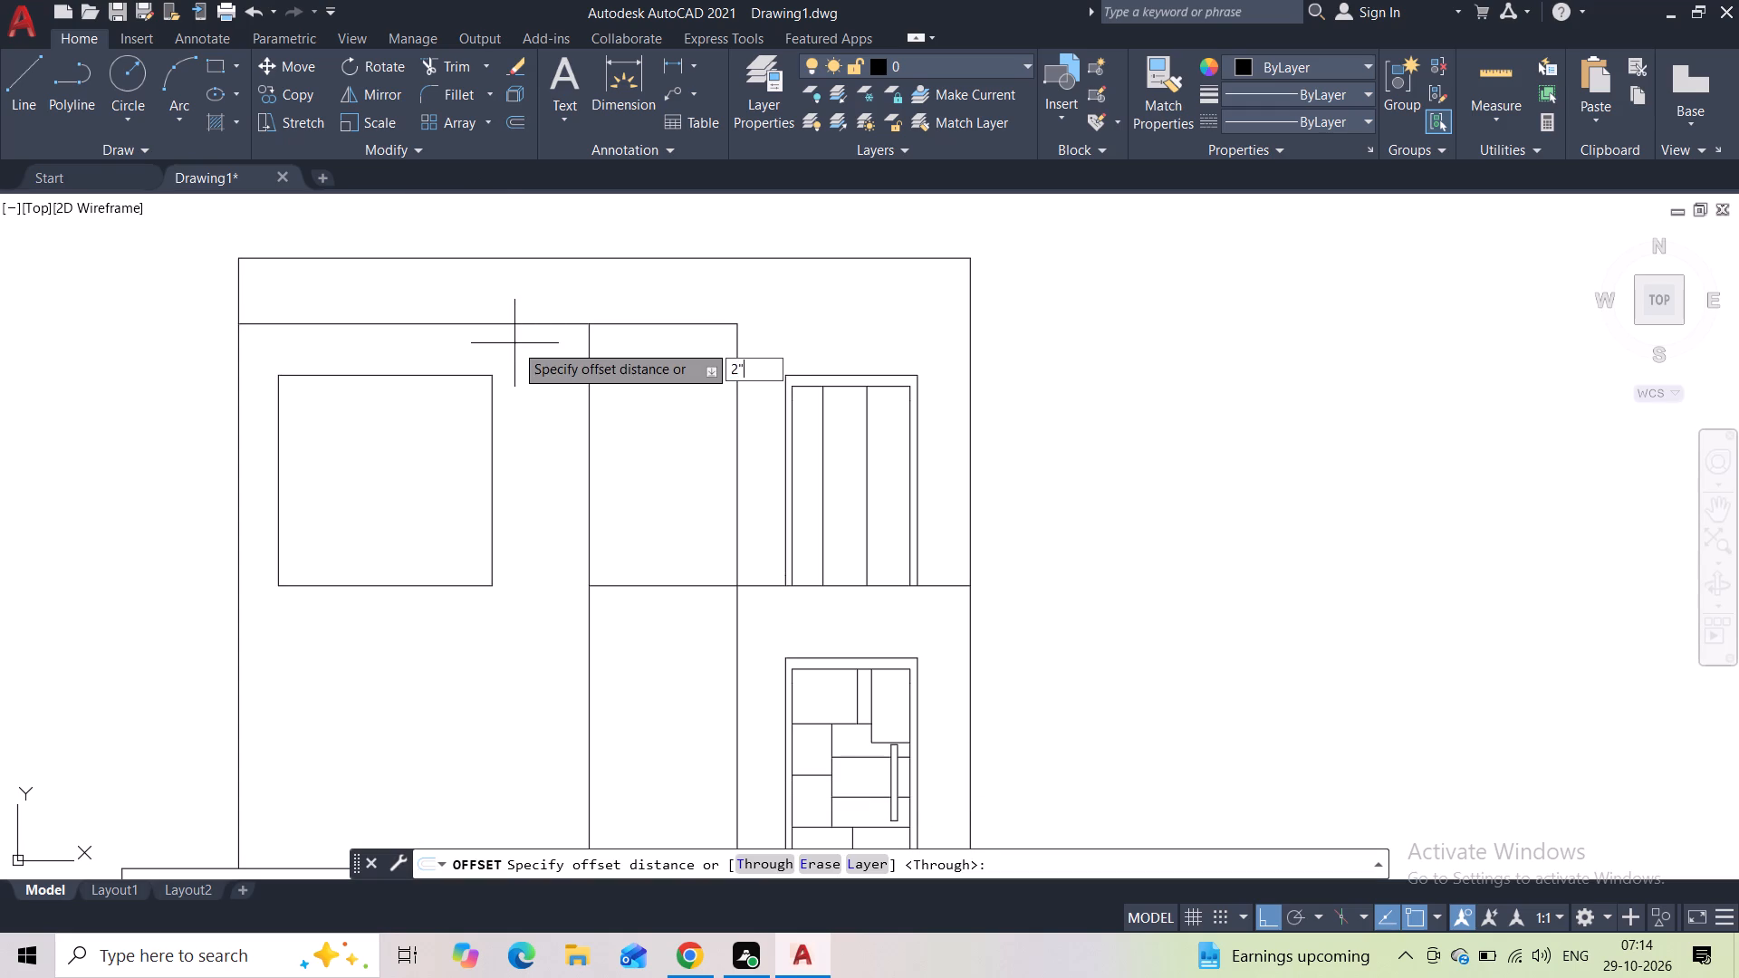
left_click(466, 428)
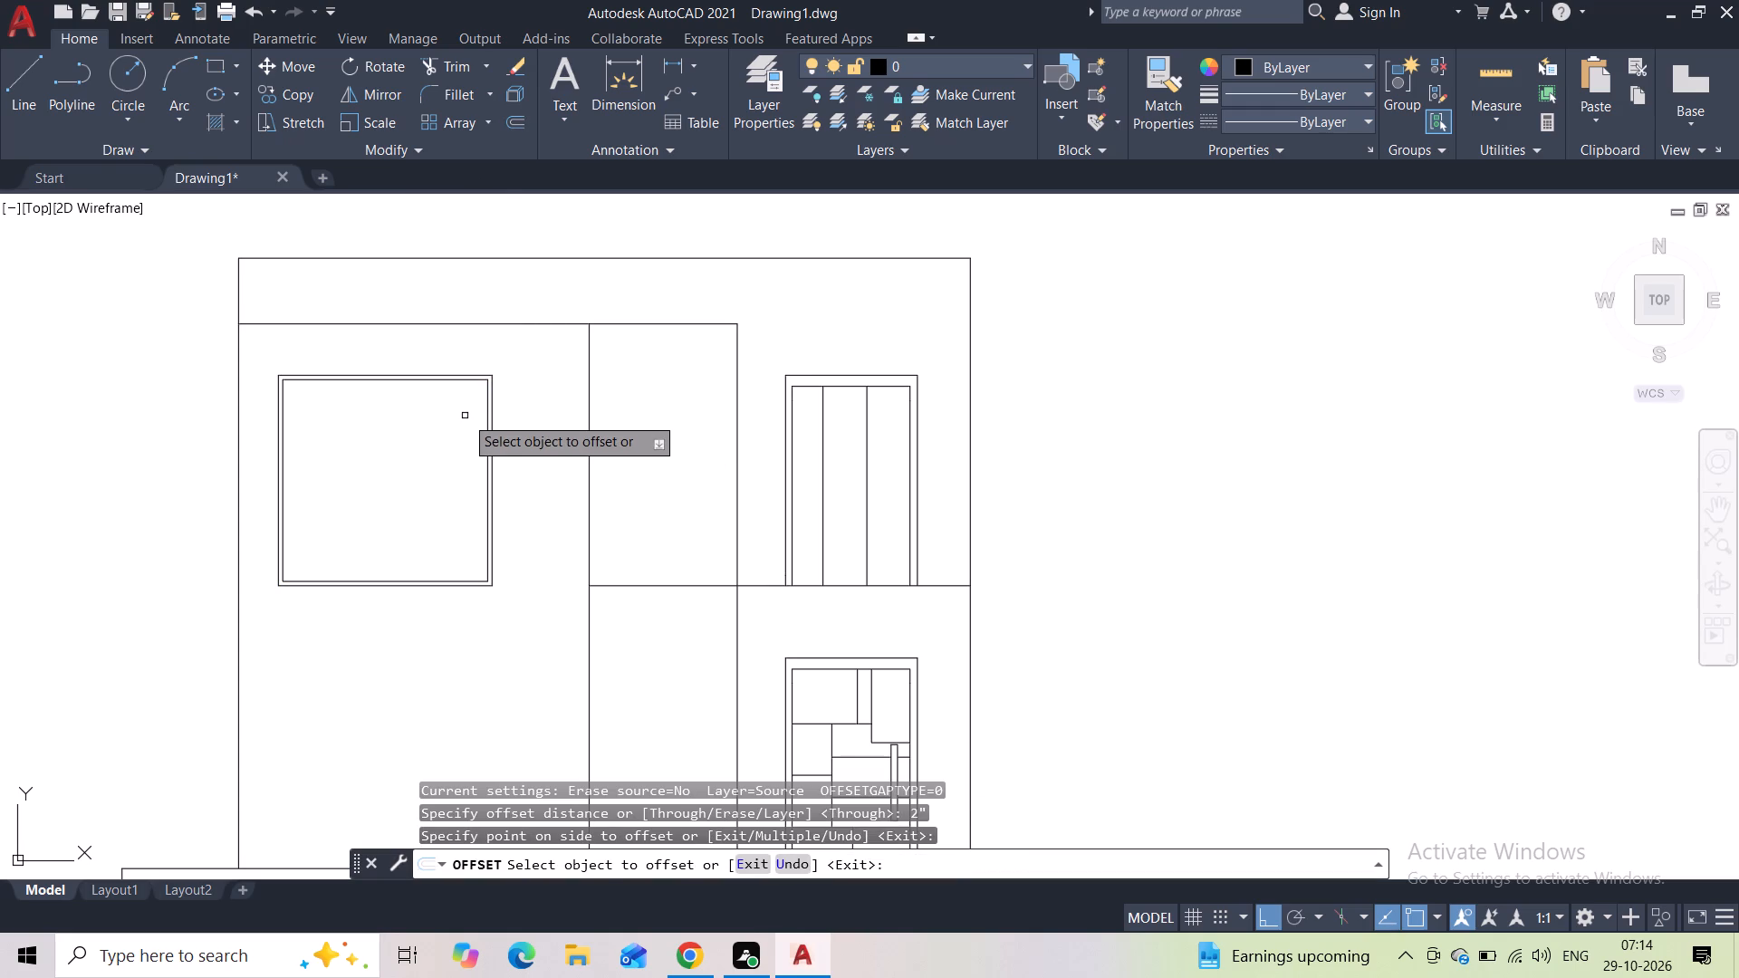
key("Escape")
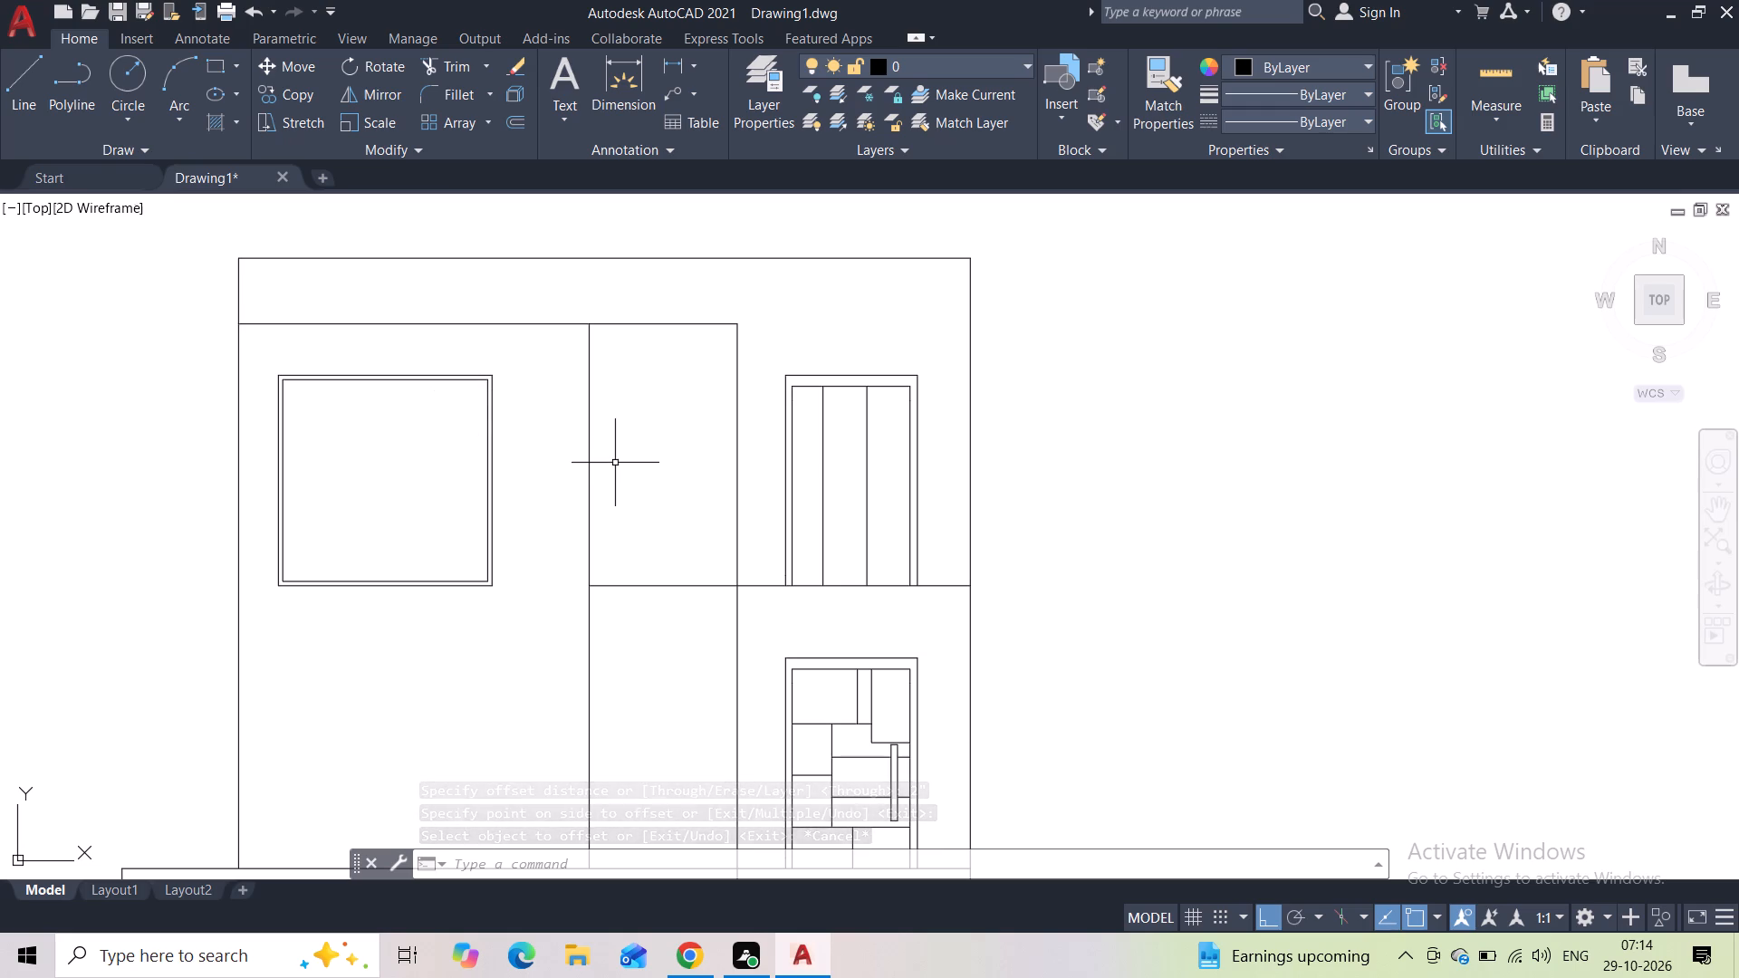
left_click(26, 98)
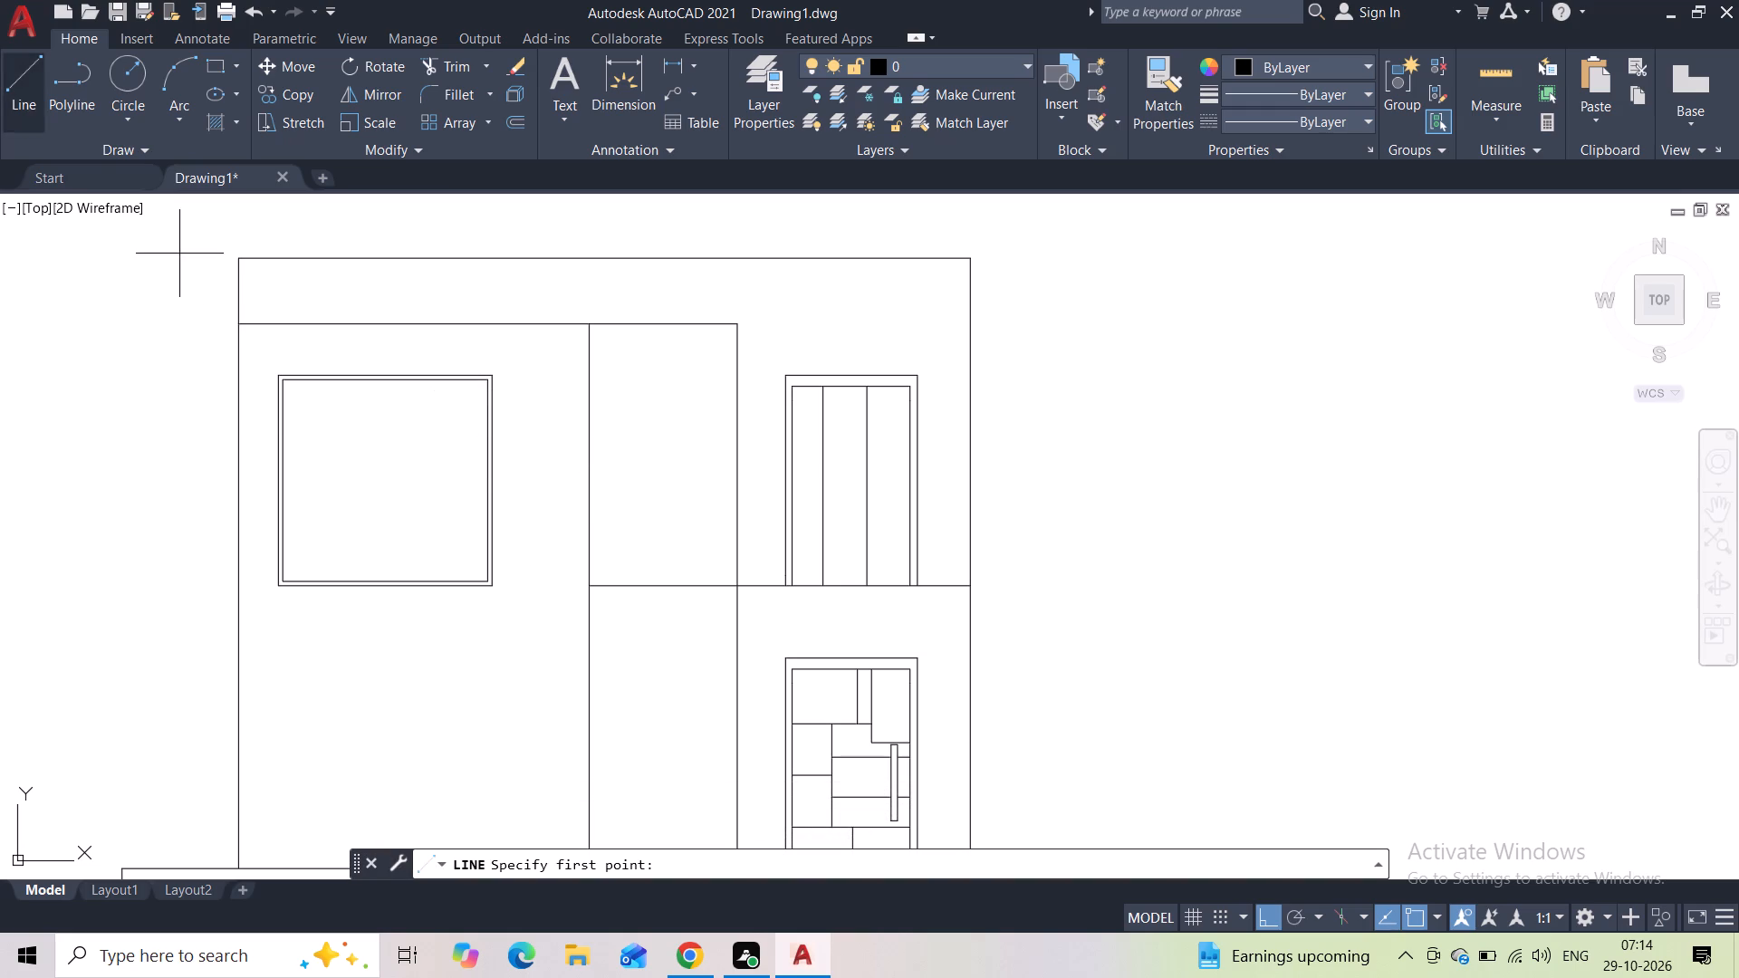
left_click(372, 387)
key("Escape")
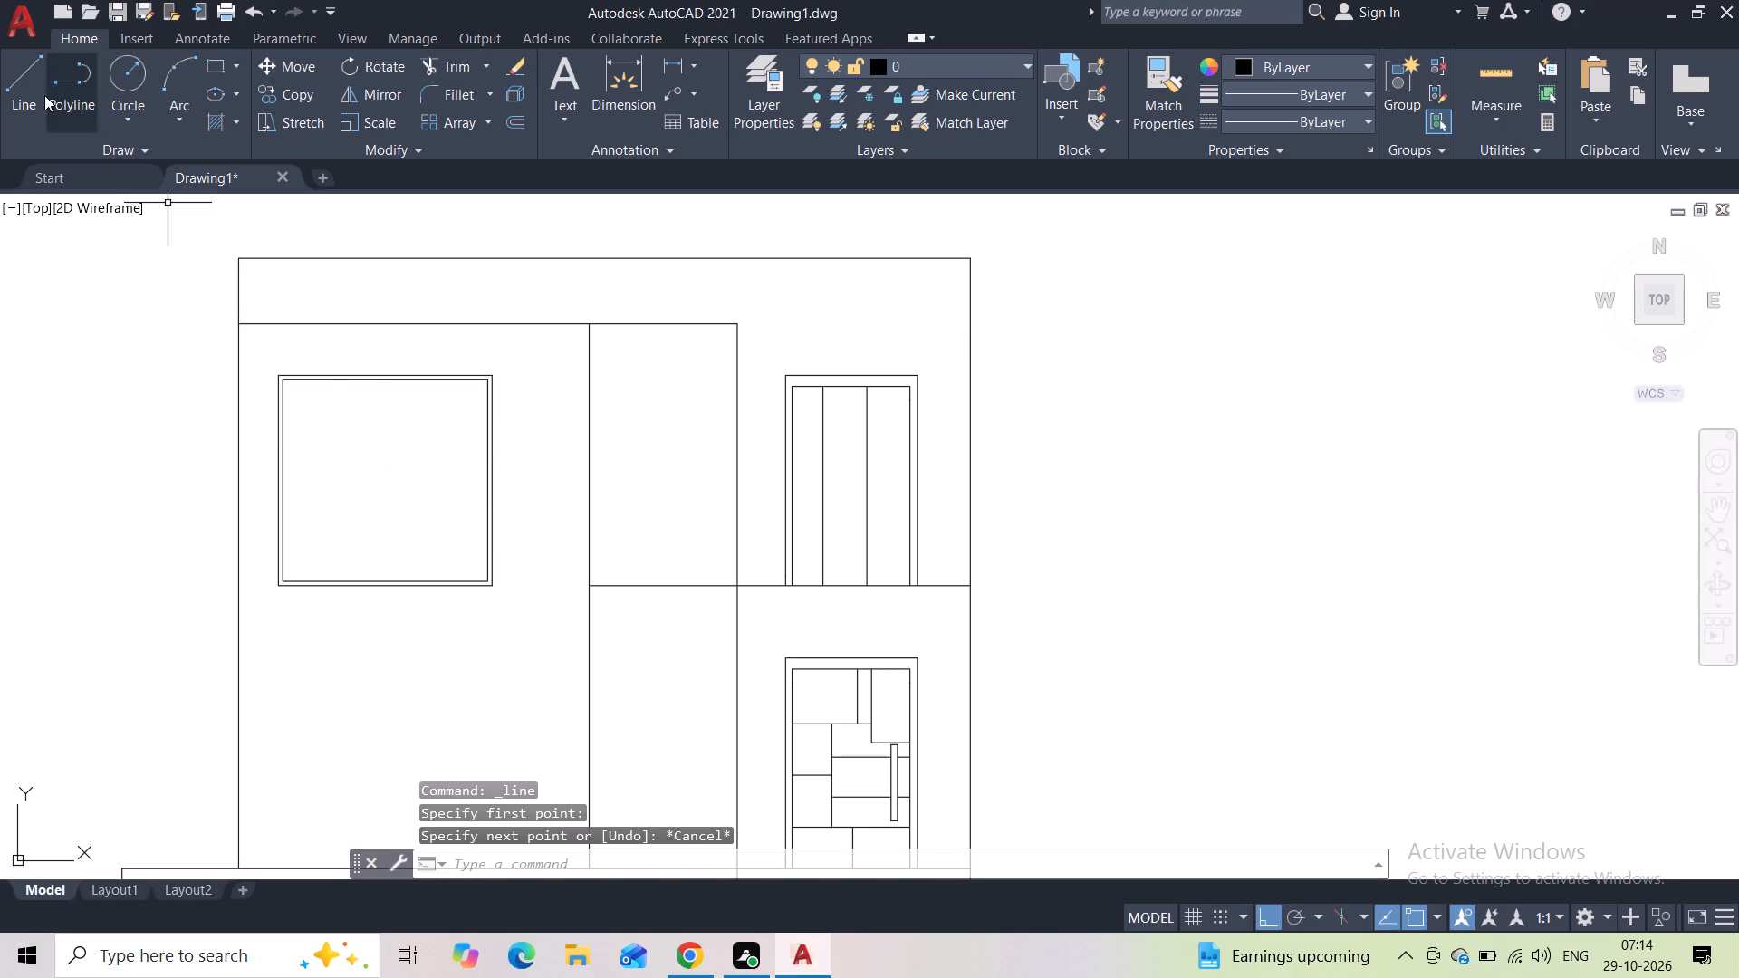
Draw a vertical line between the top and bottom midpoints of the inner window frame.
left_click(20, 81)
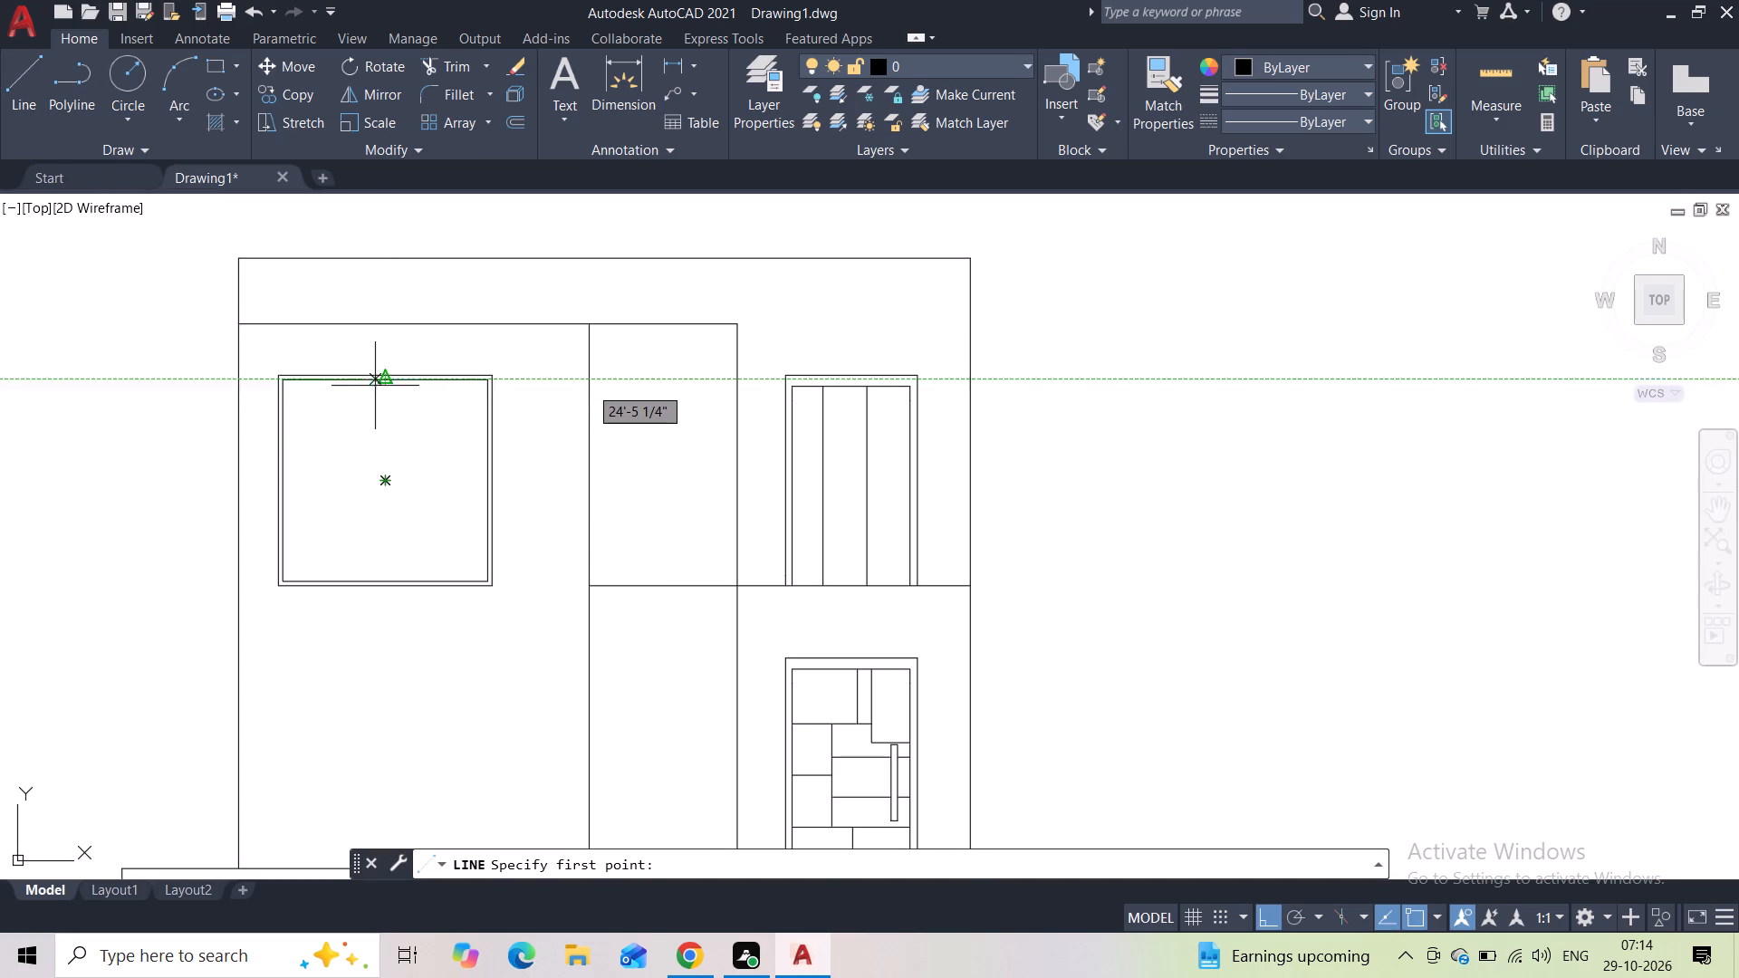
left_click(380, 386)
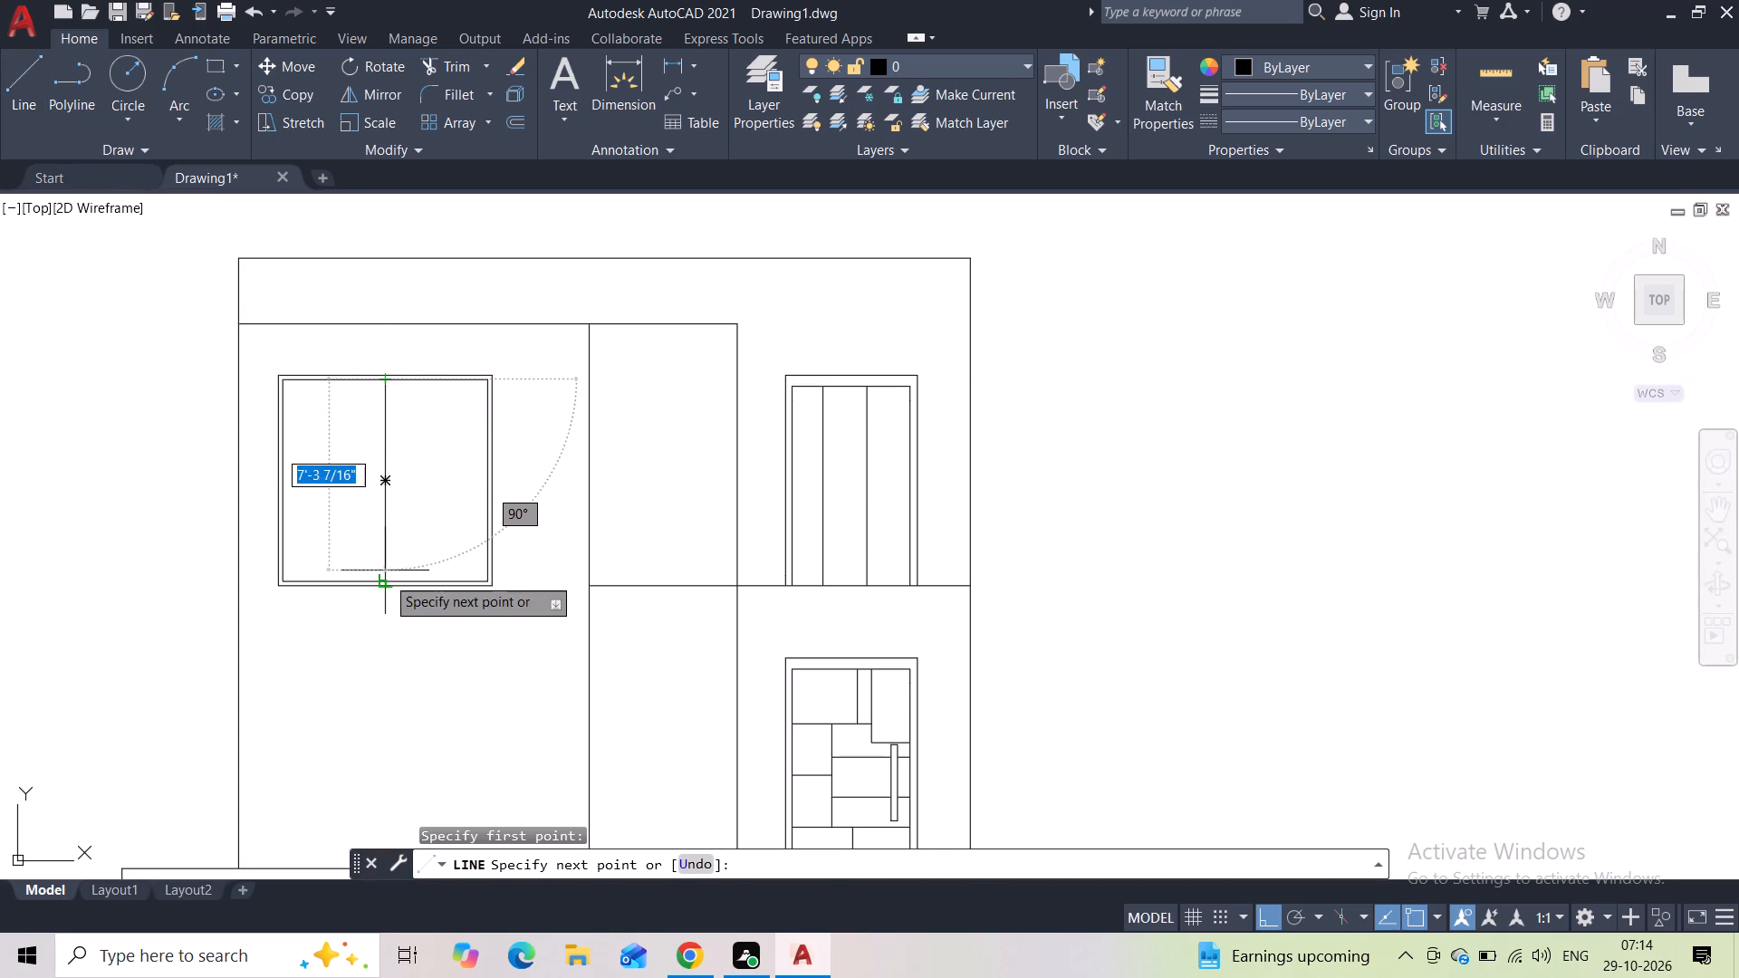
left_click(388, 579)
key("Escape")
Offset the window's vertical centre line 2" to the right to form a mullion.
left_click(399, 438)
left_click(298, 455)
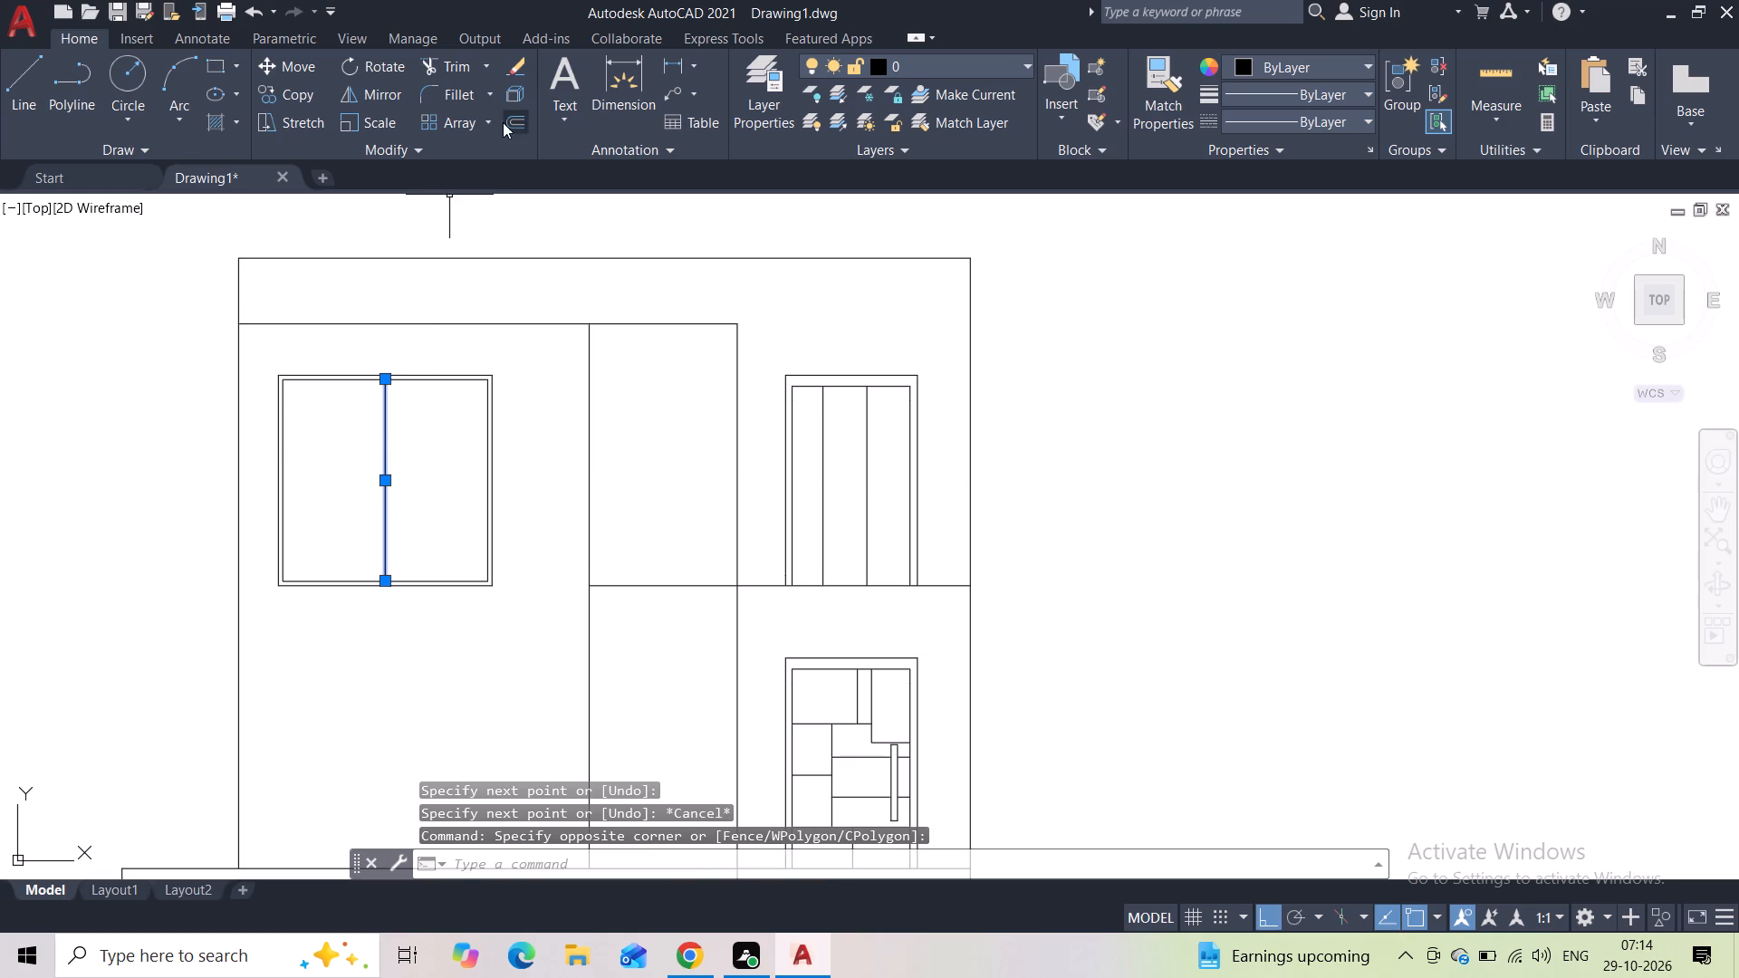
left_click(504, 122)
type("2\"")
key("Return")
left_click(456, 466)
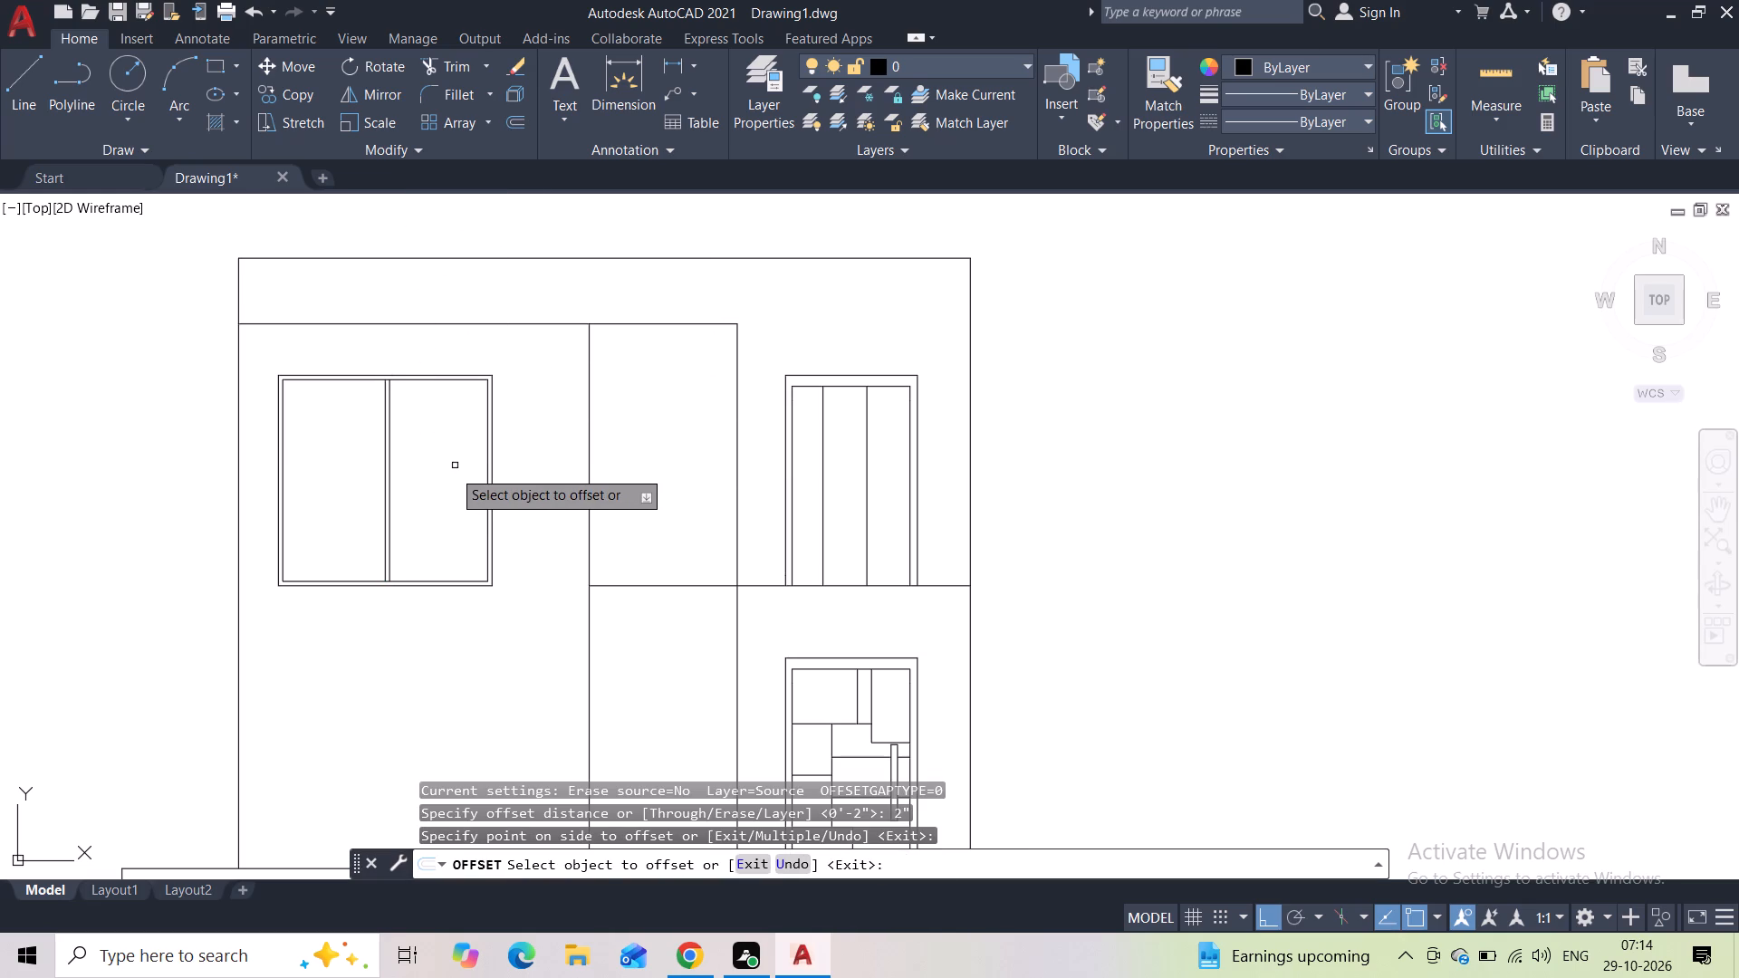
scroll(448, 473, "down", 2)
middle_click_drag(448, 473, 429, 428)
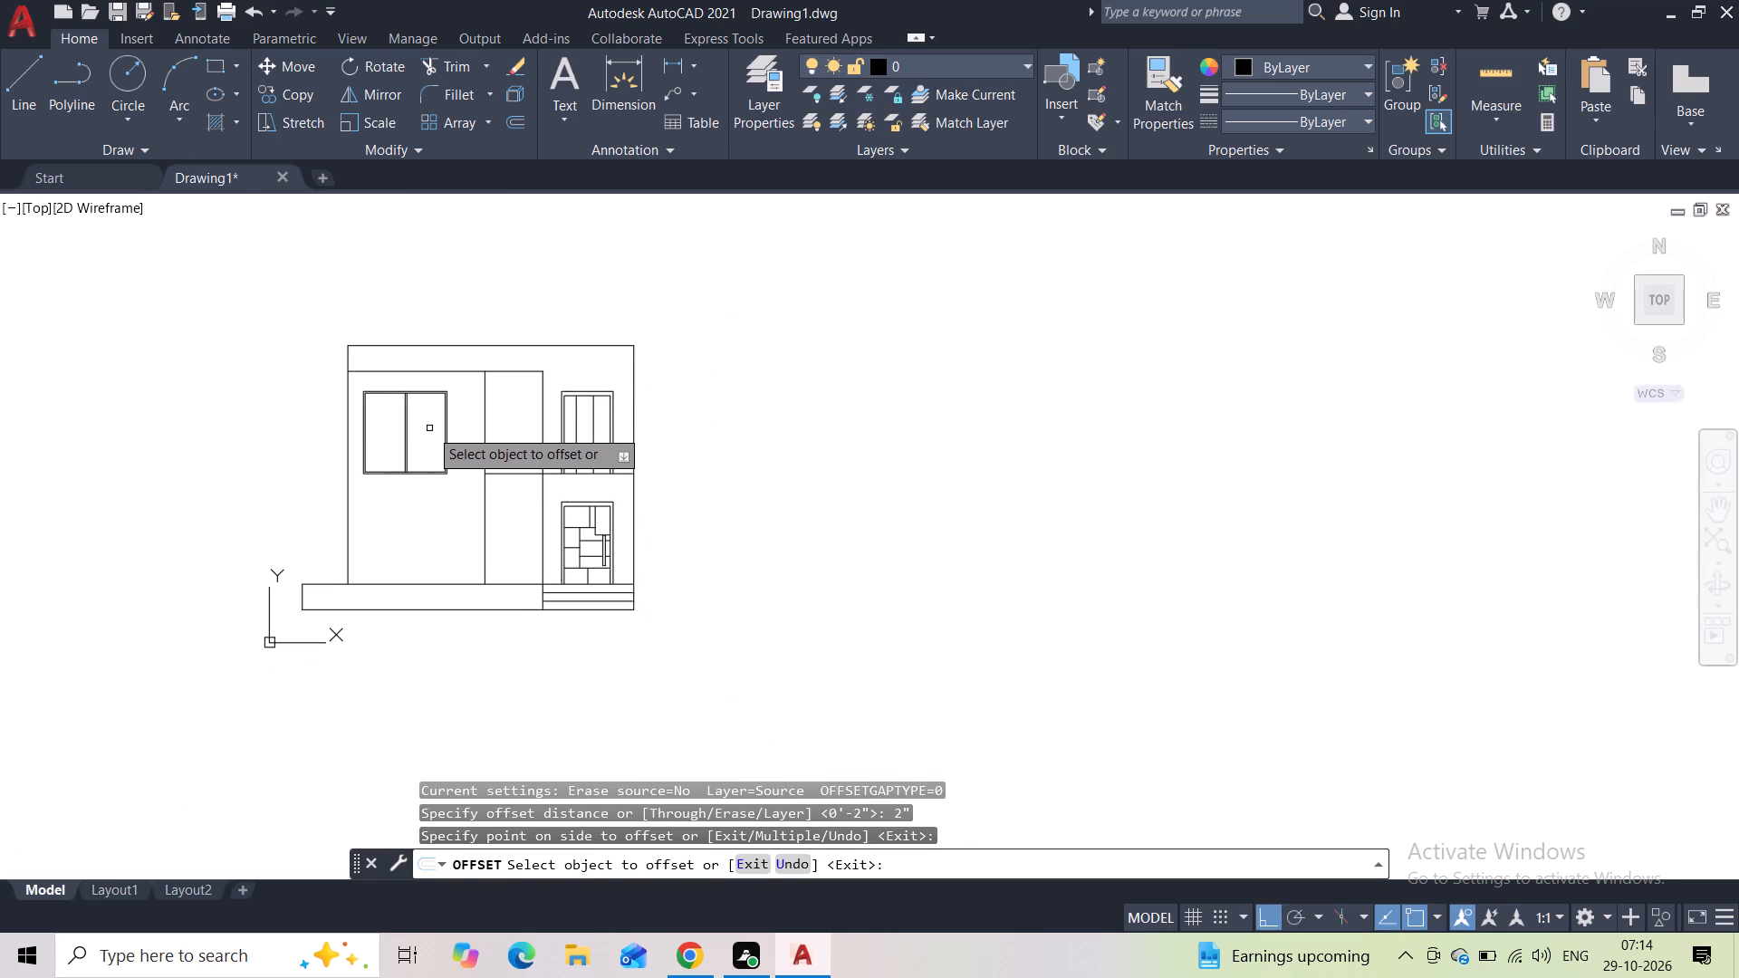
key("Escape")
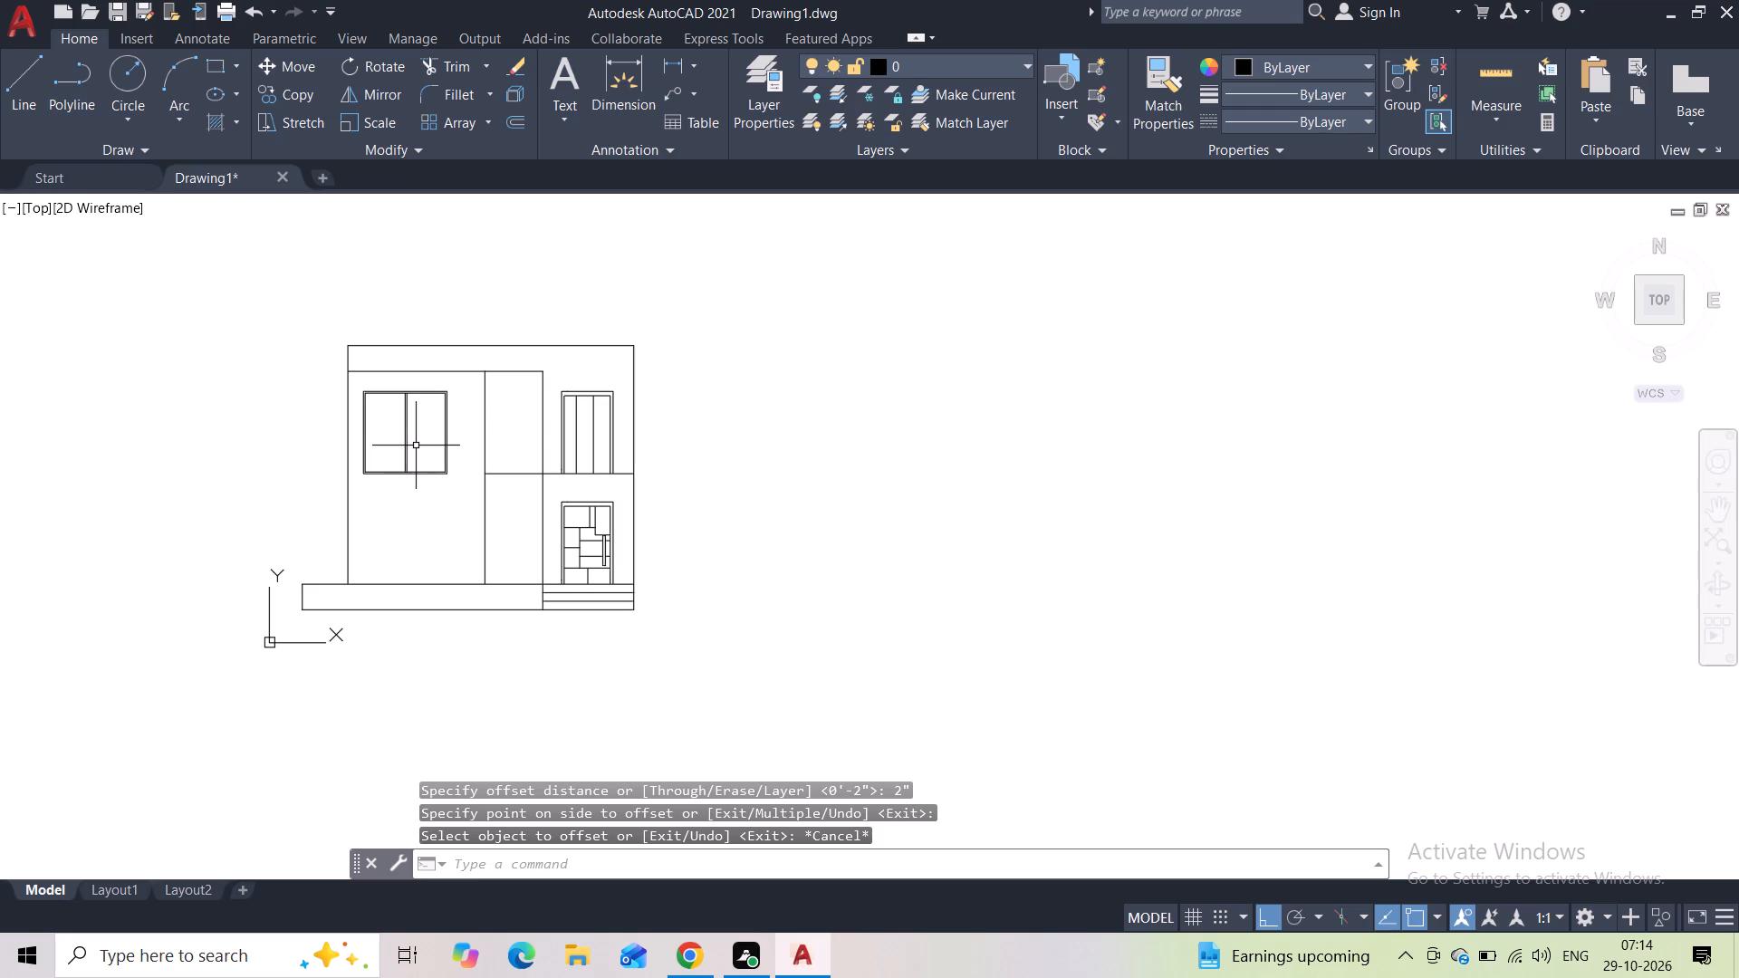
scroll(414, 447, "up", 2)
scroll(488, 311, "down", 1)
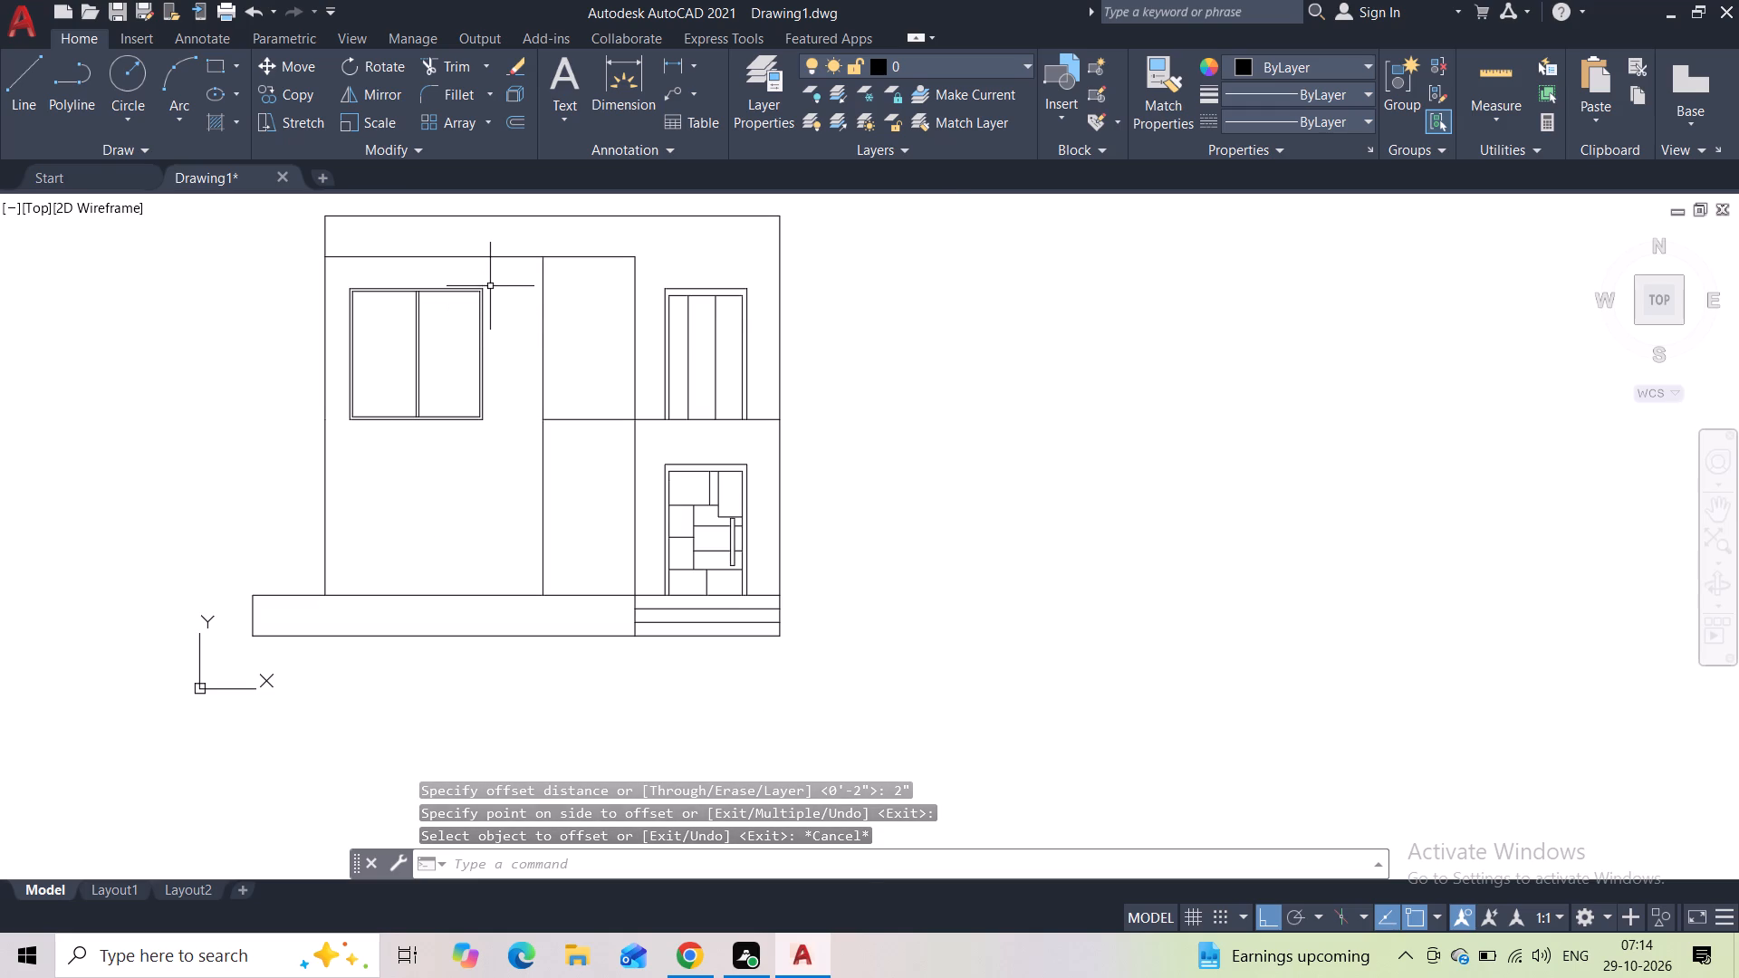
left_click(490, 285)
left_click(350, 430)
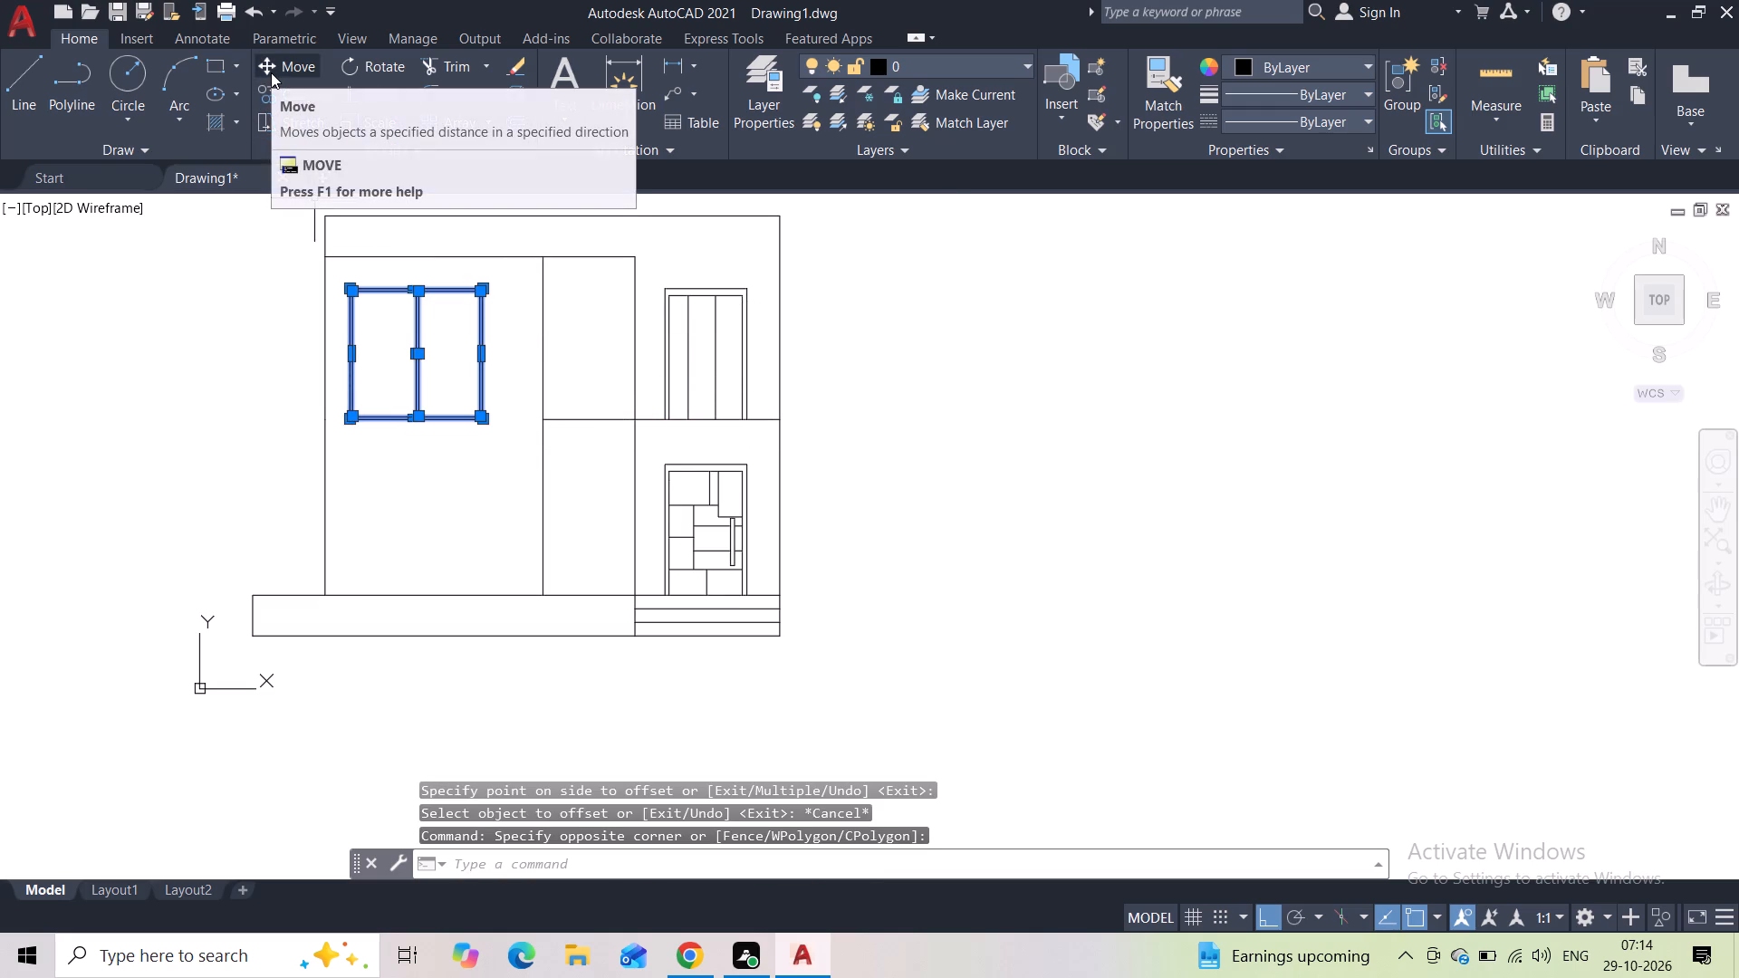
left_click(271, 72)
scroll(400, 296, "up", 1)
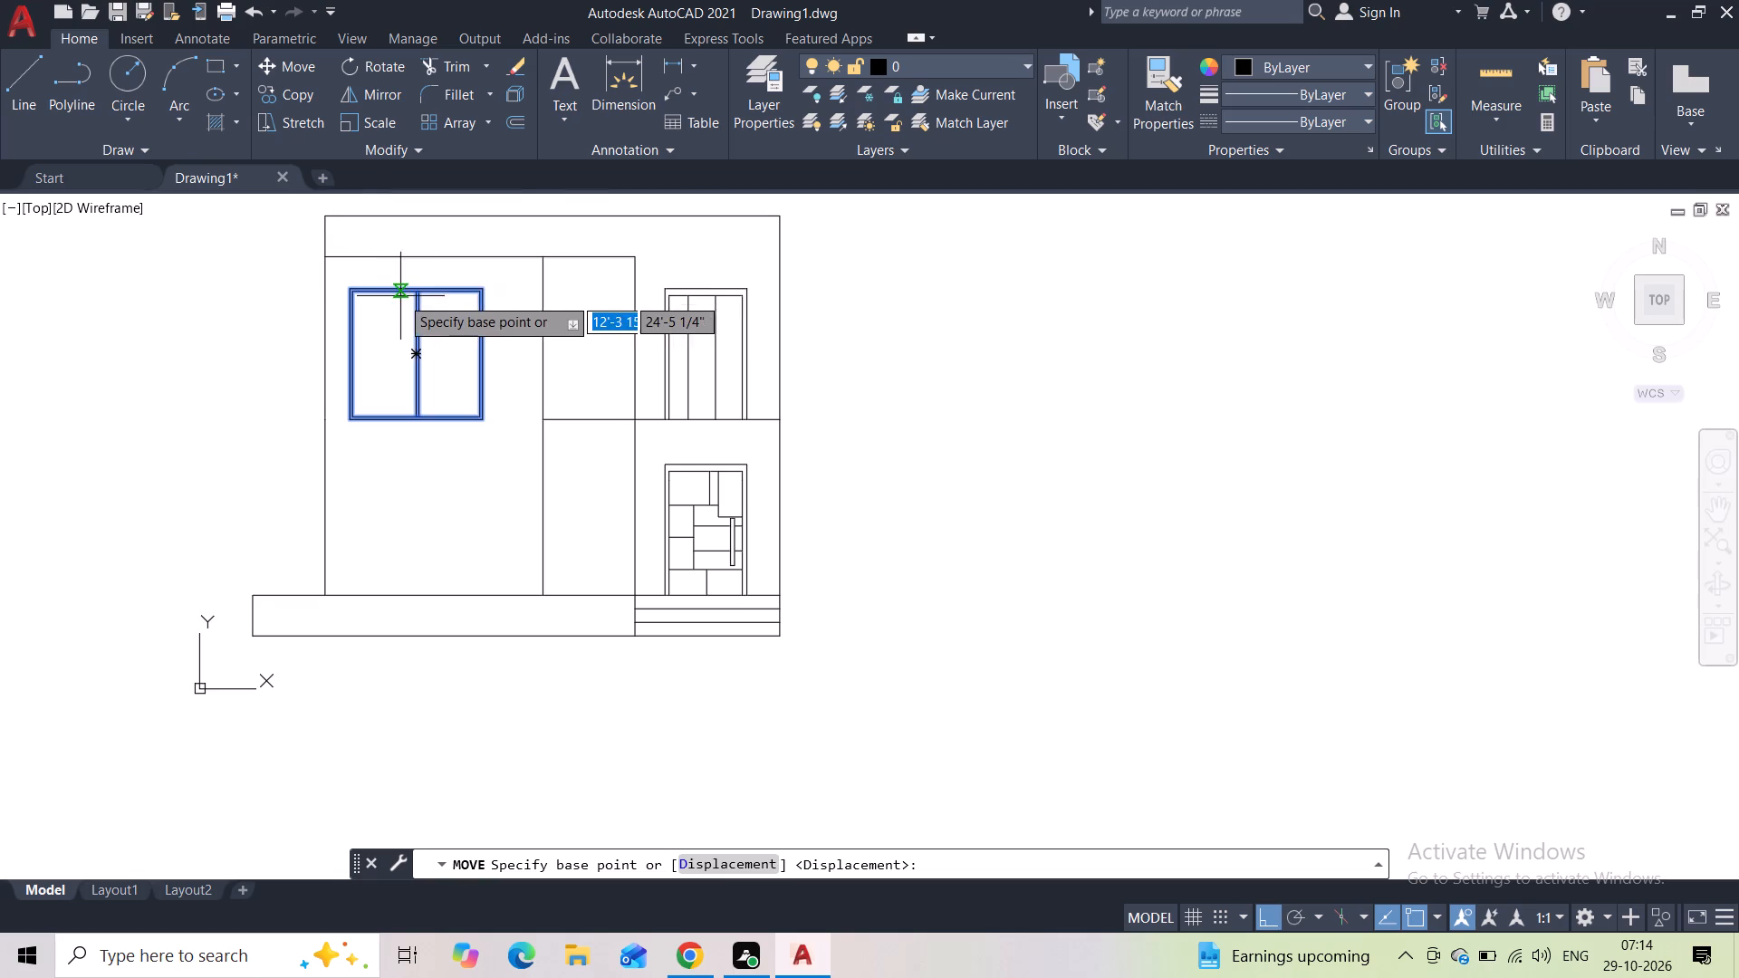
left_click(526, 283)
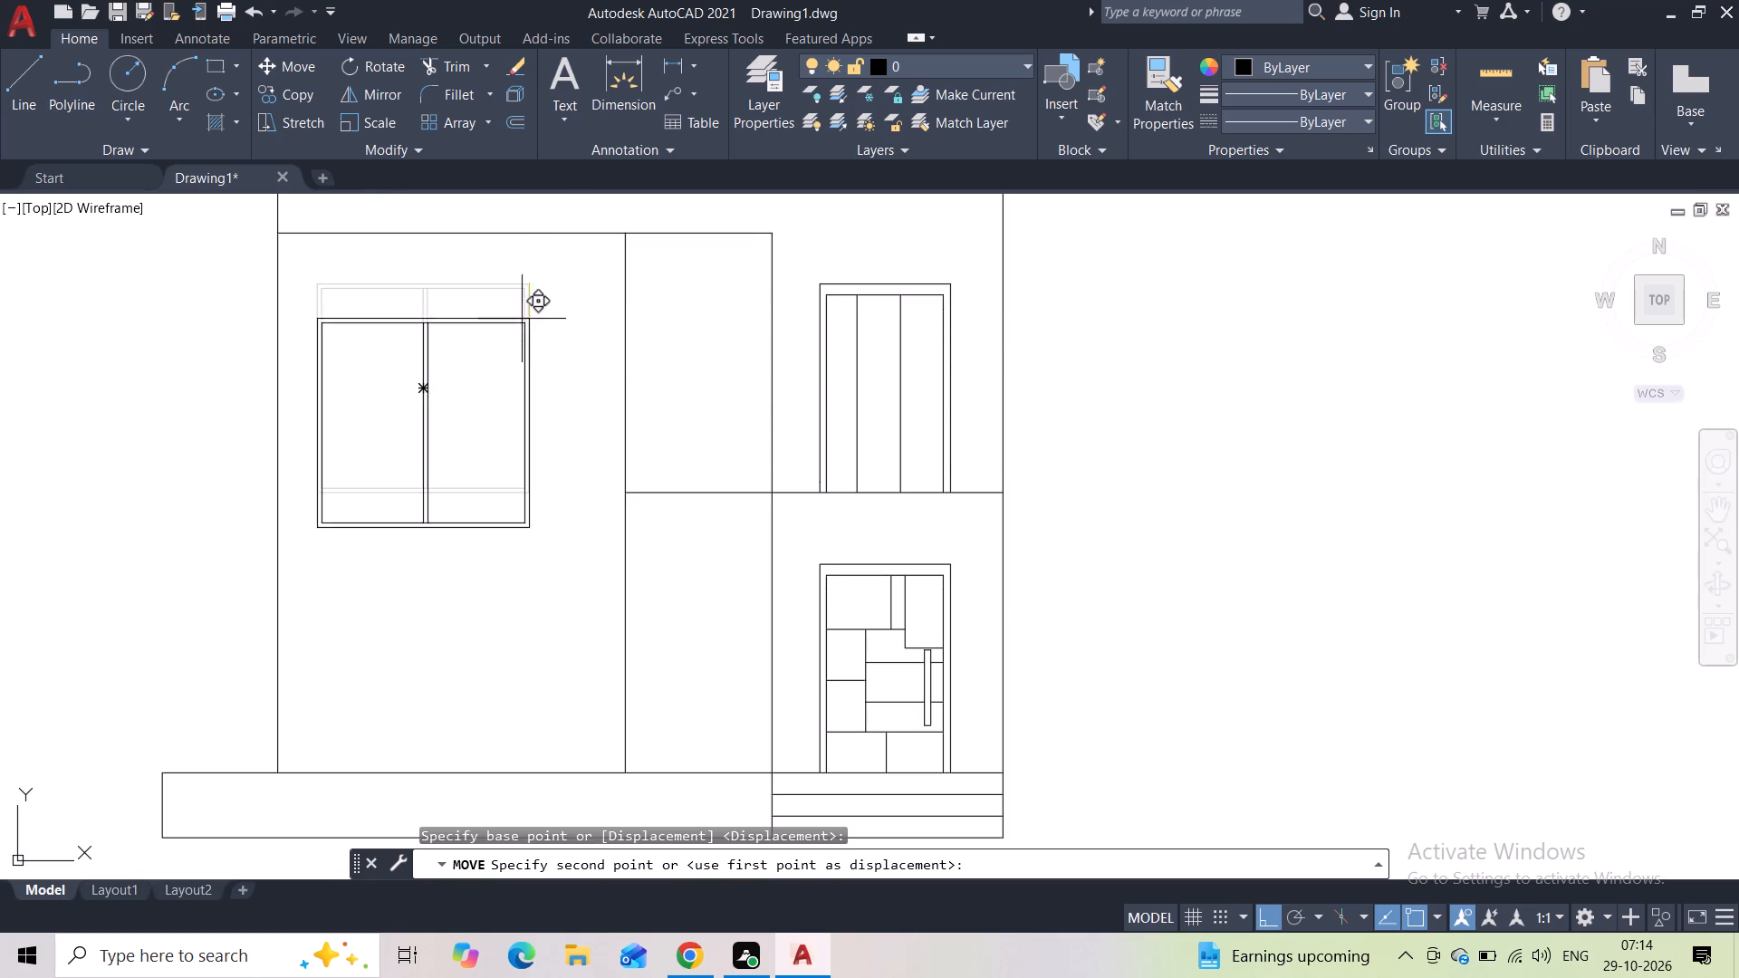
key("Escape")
Copy the framed two-pane upper window straight down into the ground floor of the same wide bay.
left_click(549, 285)
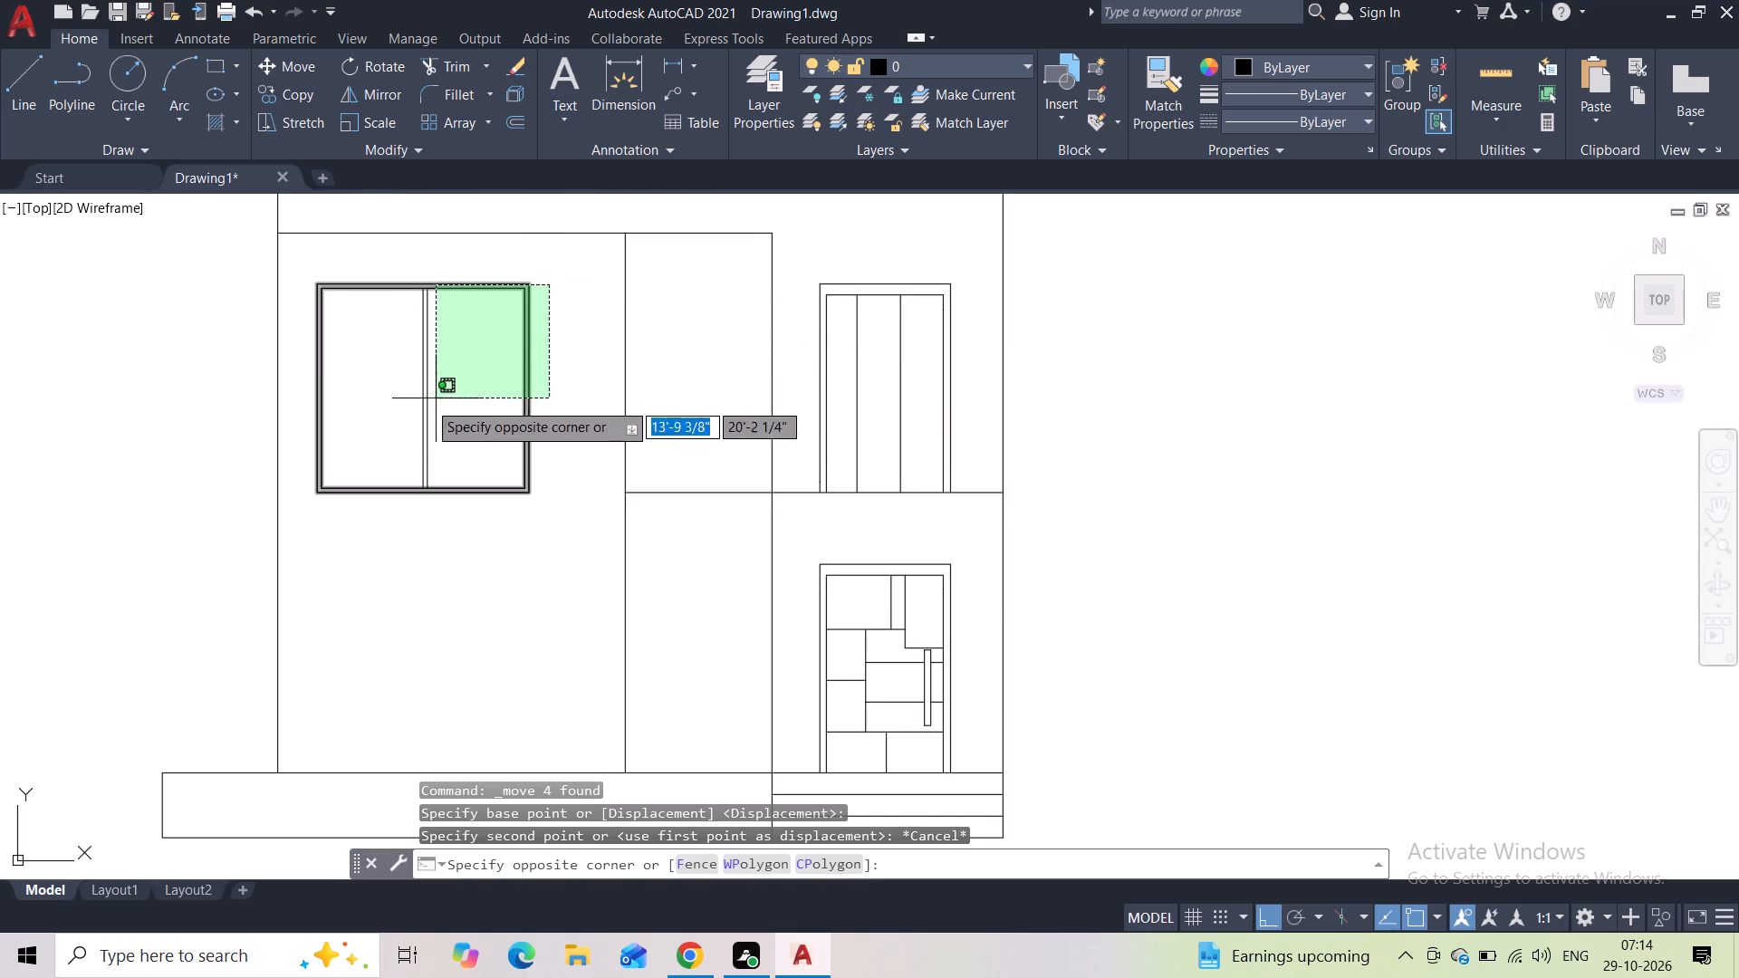
left_click(397, 426)
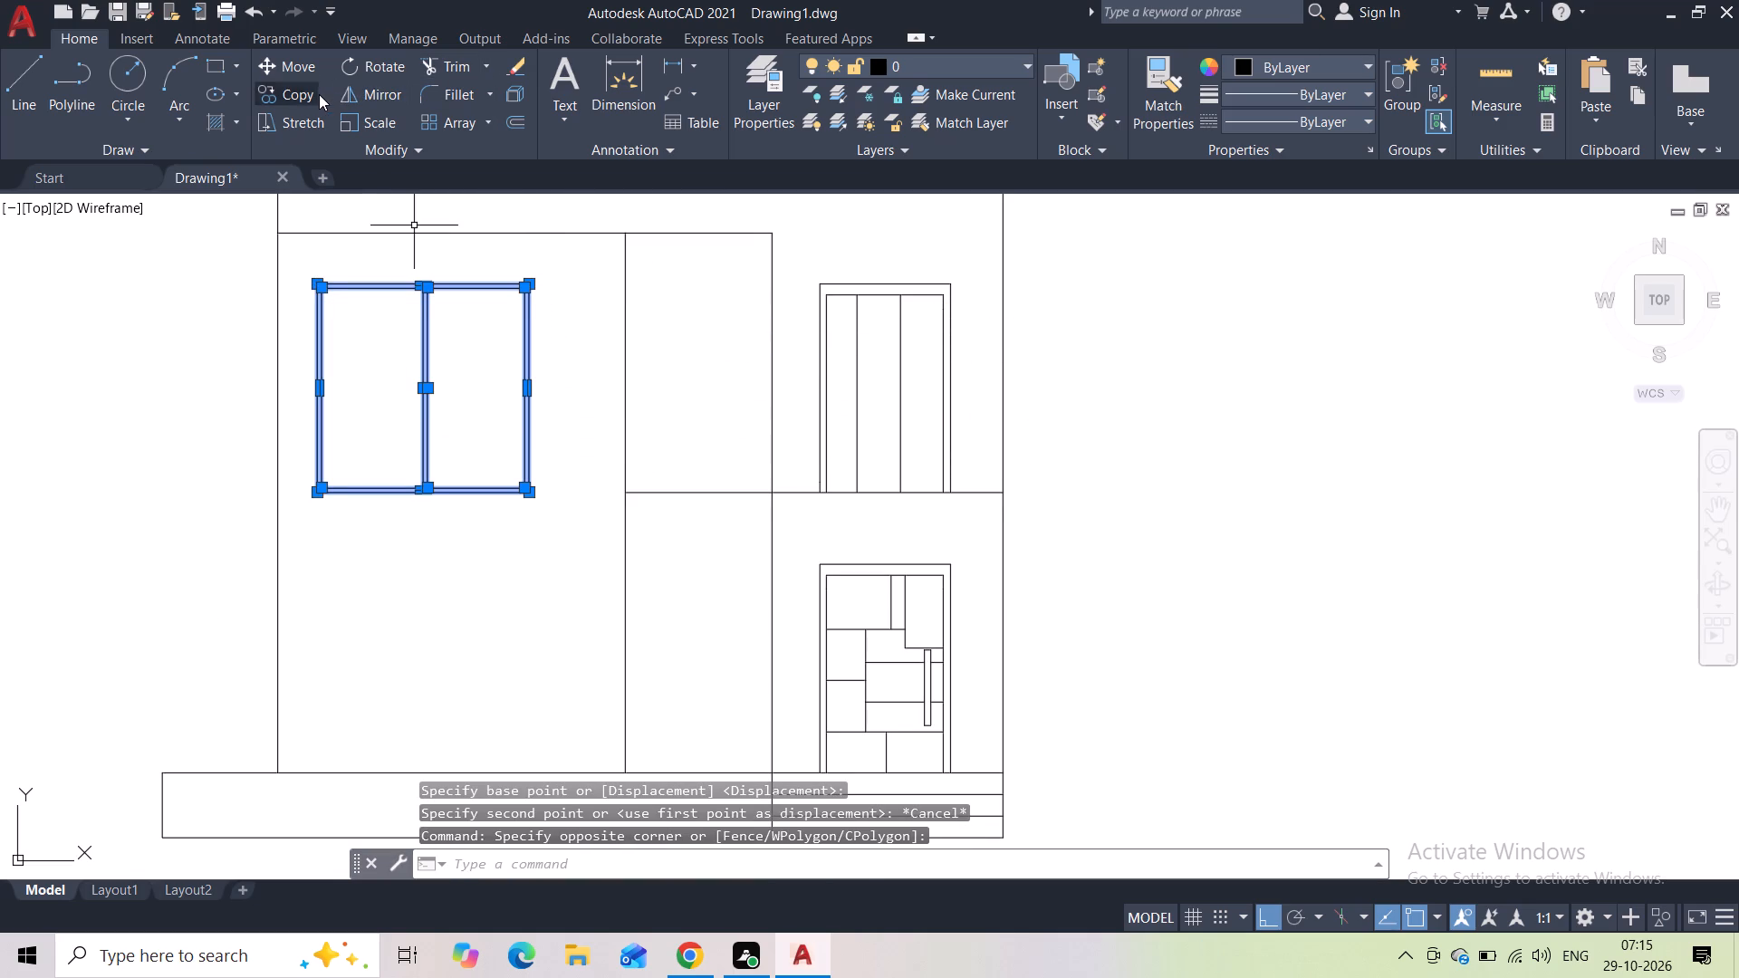
left_click(319, 94)
left_click(526, 280)
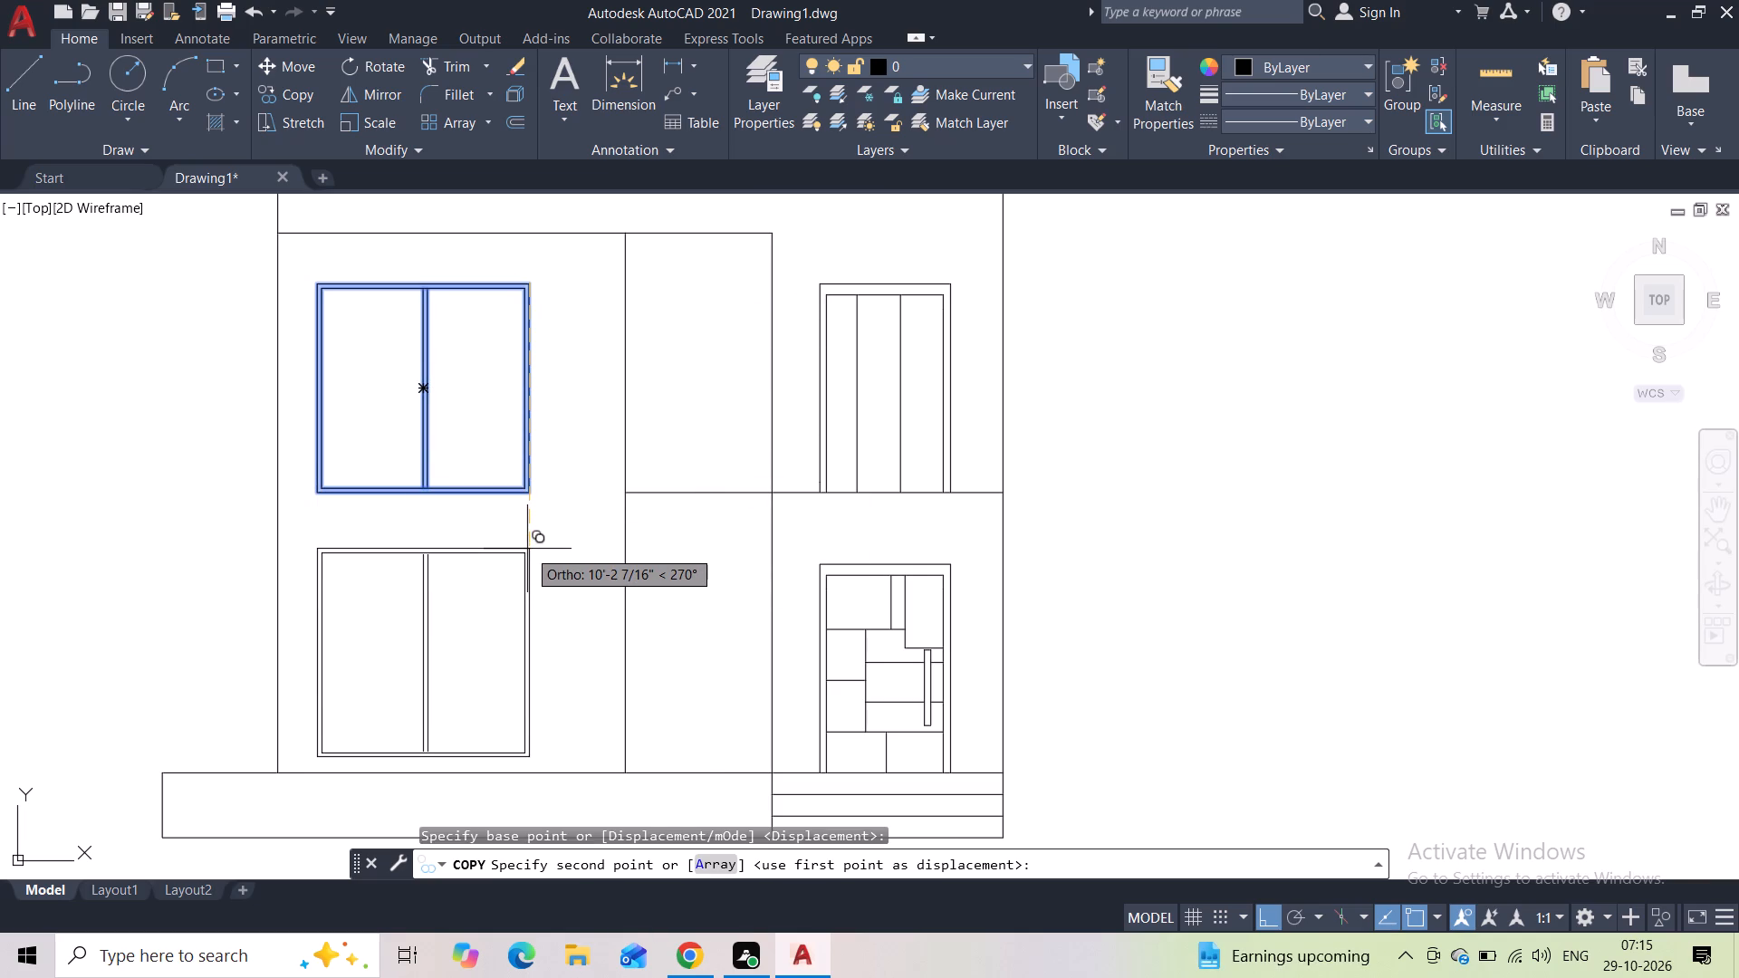
right_click(527, 549)
left_click(560, 515)
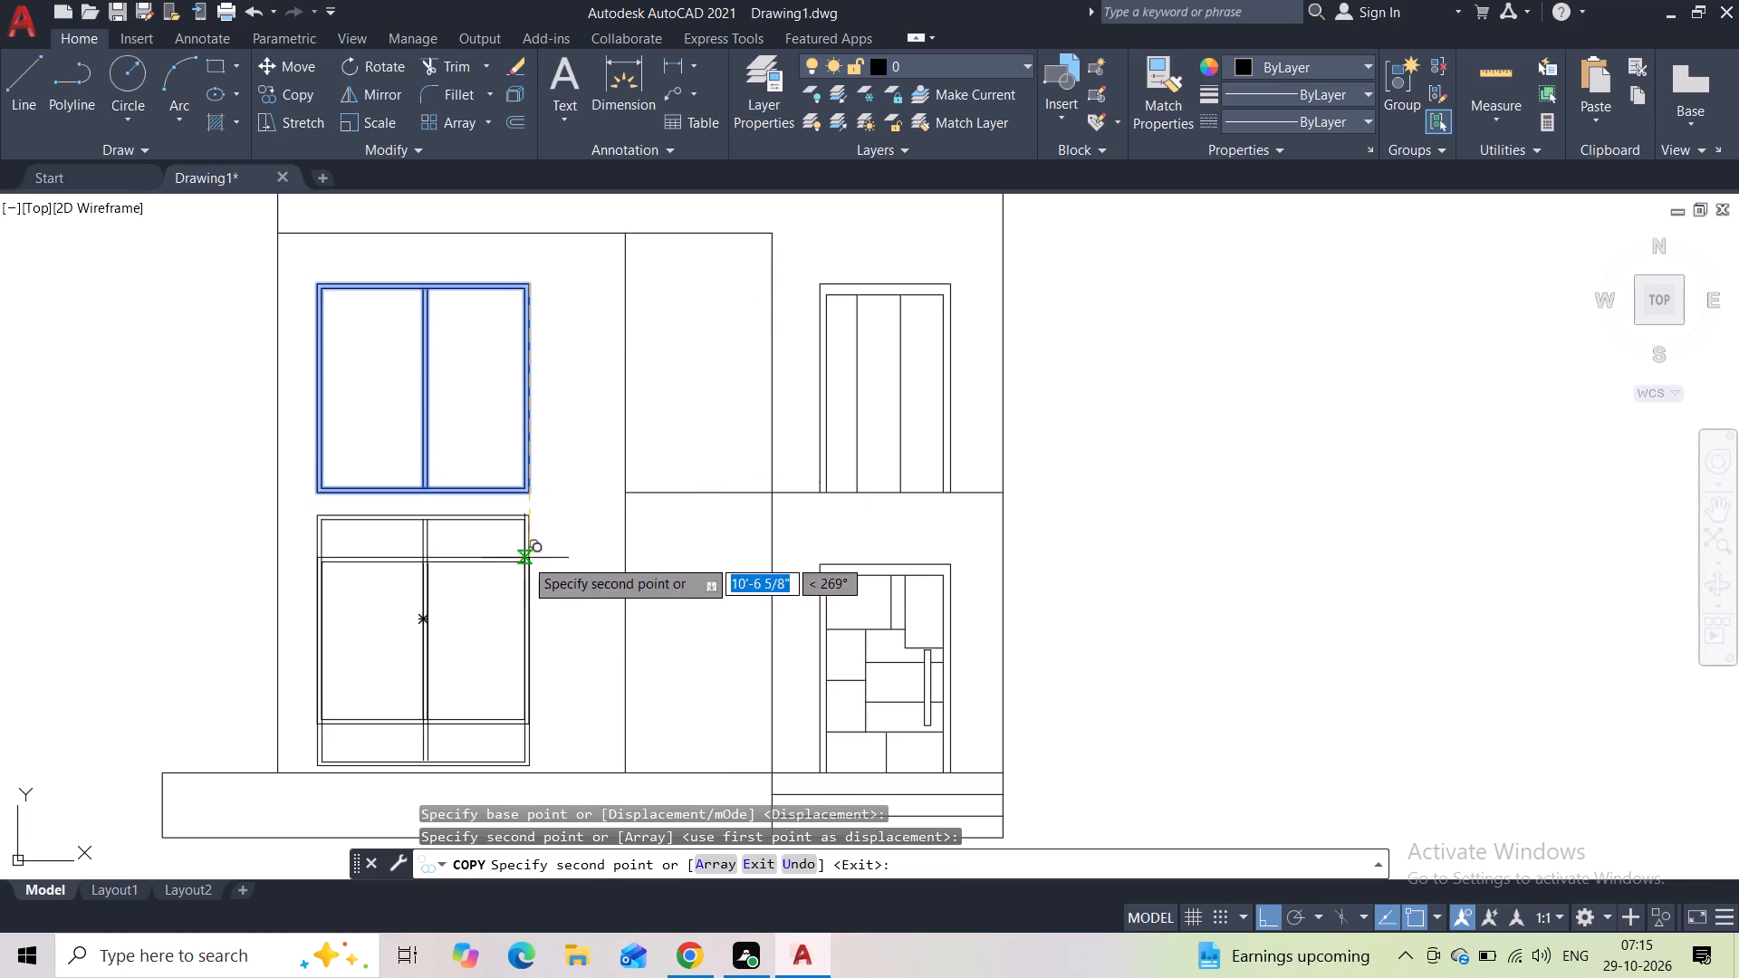
key("Escape")
Move the copied lower window slightly straight down, keeping it above the raised base.
left_click(539, 513)
left_click(322, 642)
middle_click_drag(326, 634, 326, 596)
scroll(320, 560, "up", 1)
middle_click_drag(326, 596, 309, 419)
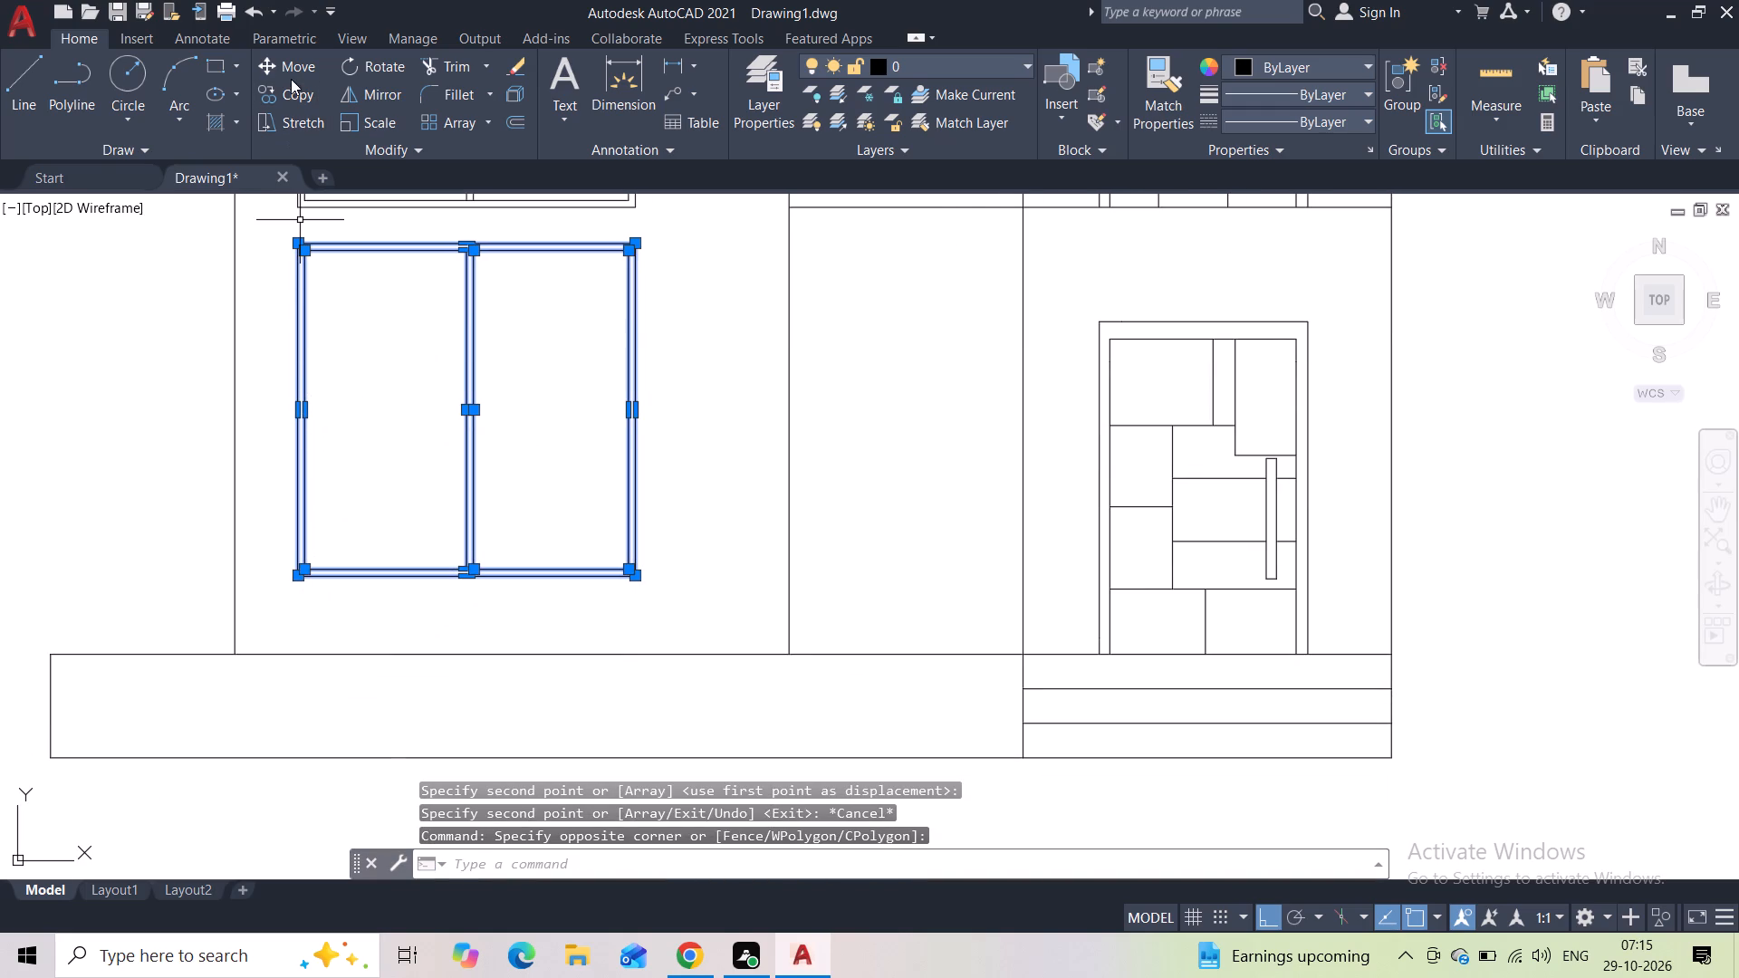
left_click(293, 65)
left_click(638, 583)
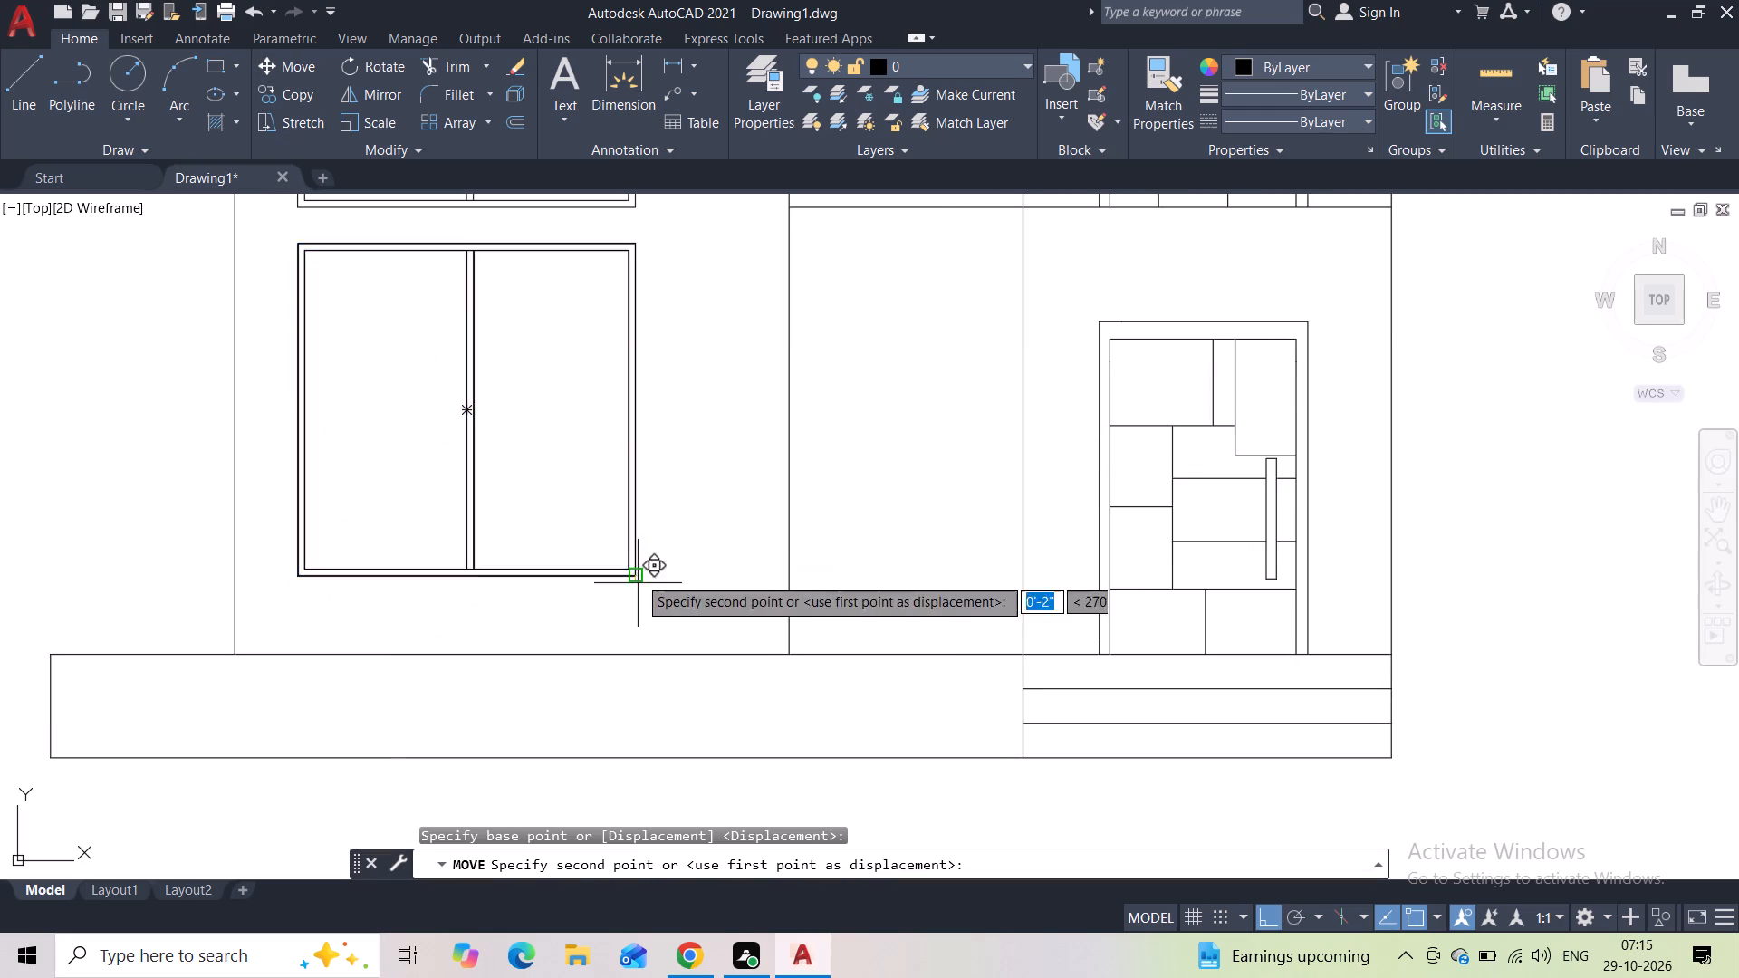
left_click(639, 613)
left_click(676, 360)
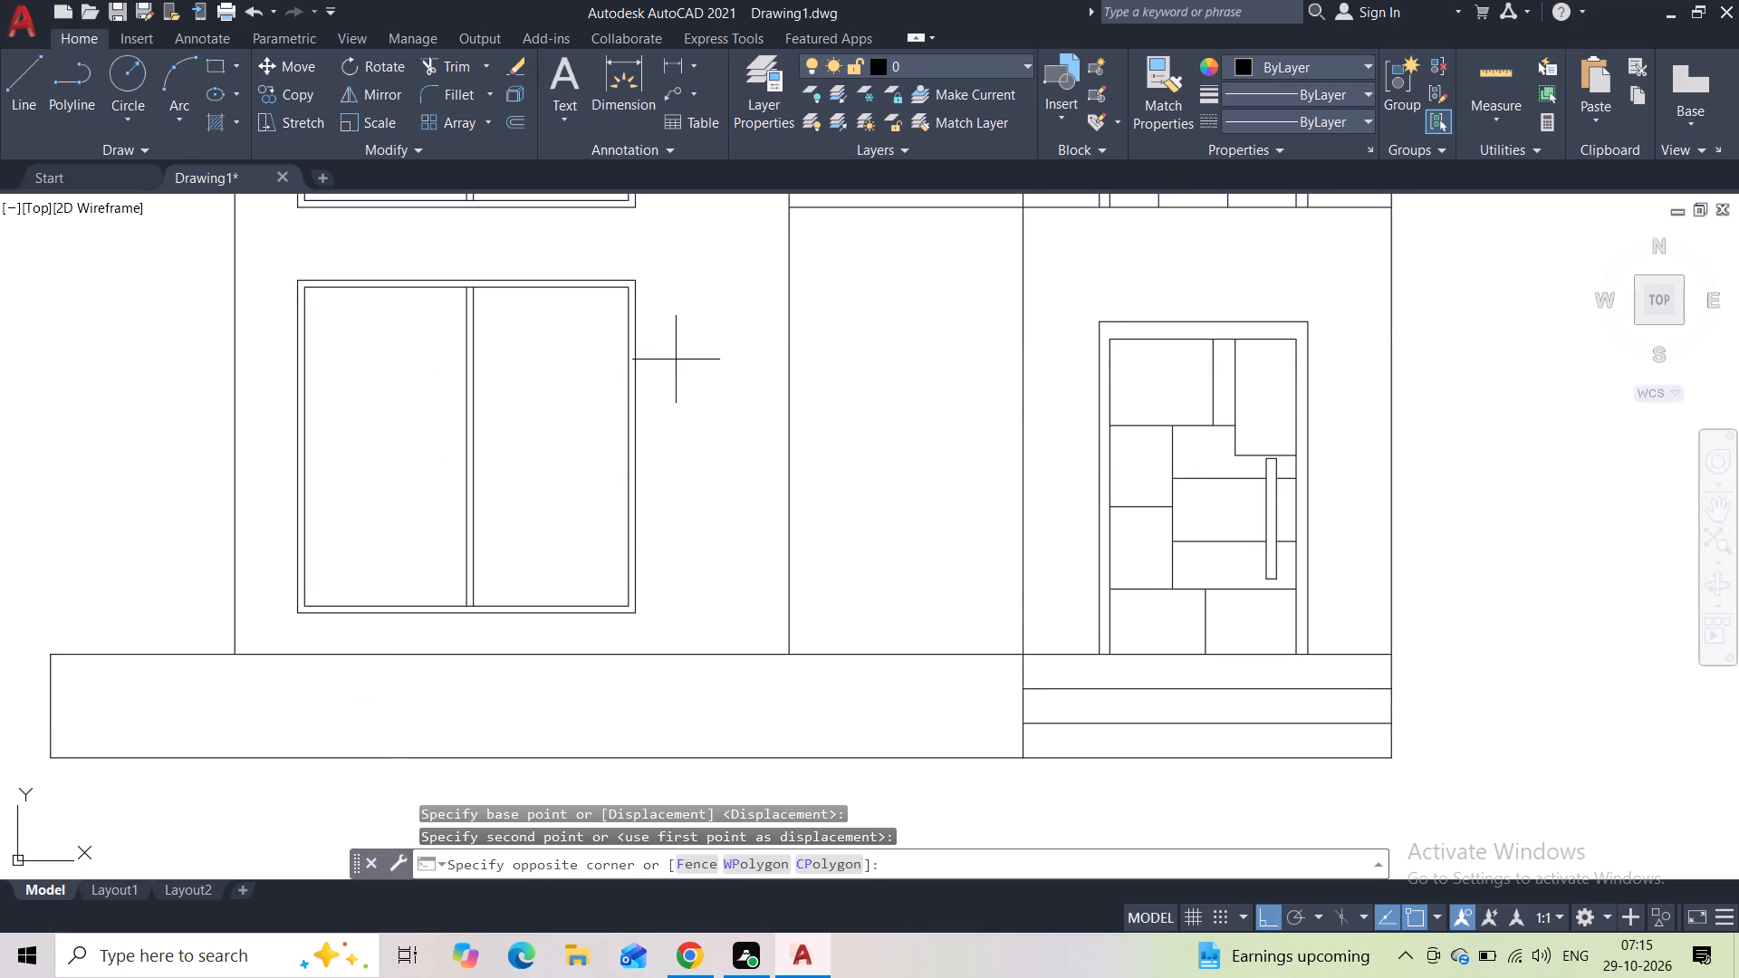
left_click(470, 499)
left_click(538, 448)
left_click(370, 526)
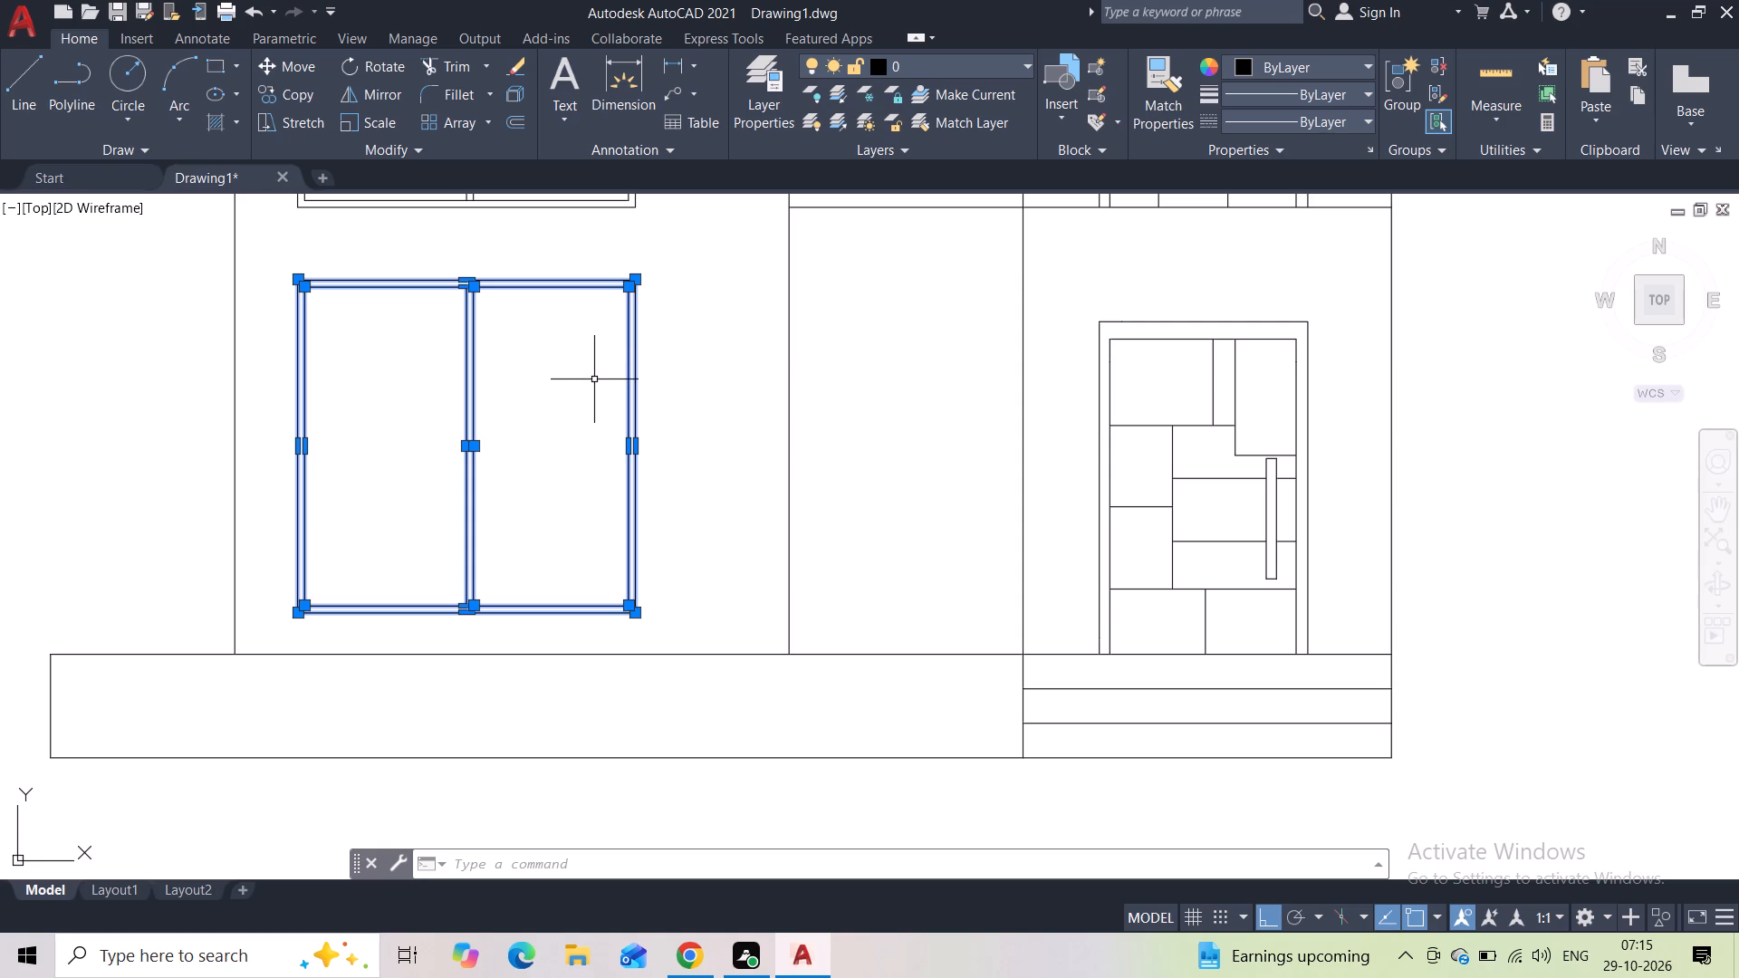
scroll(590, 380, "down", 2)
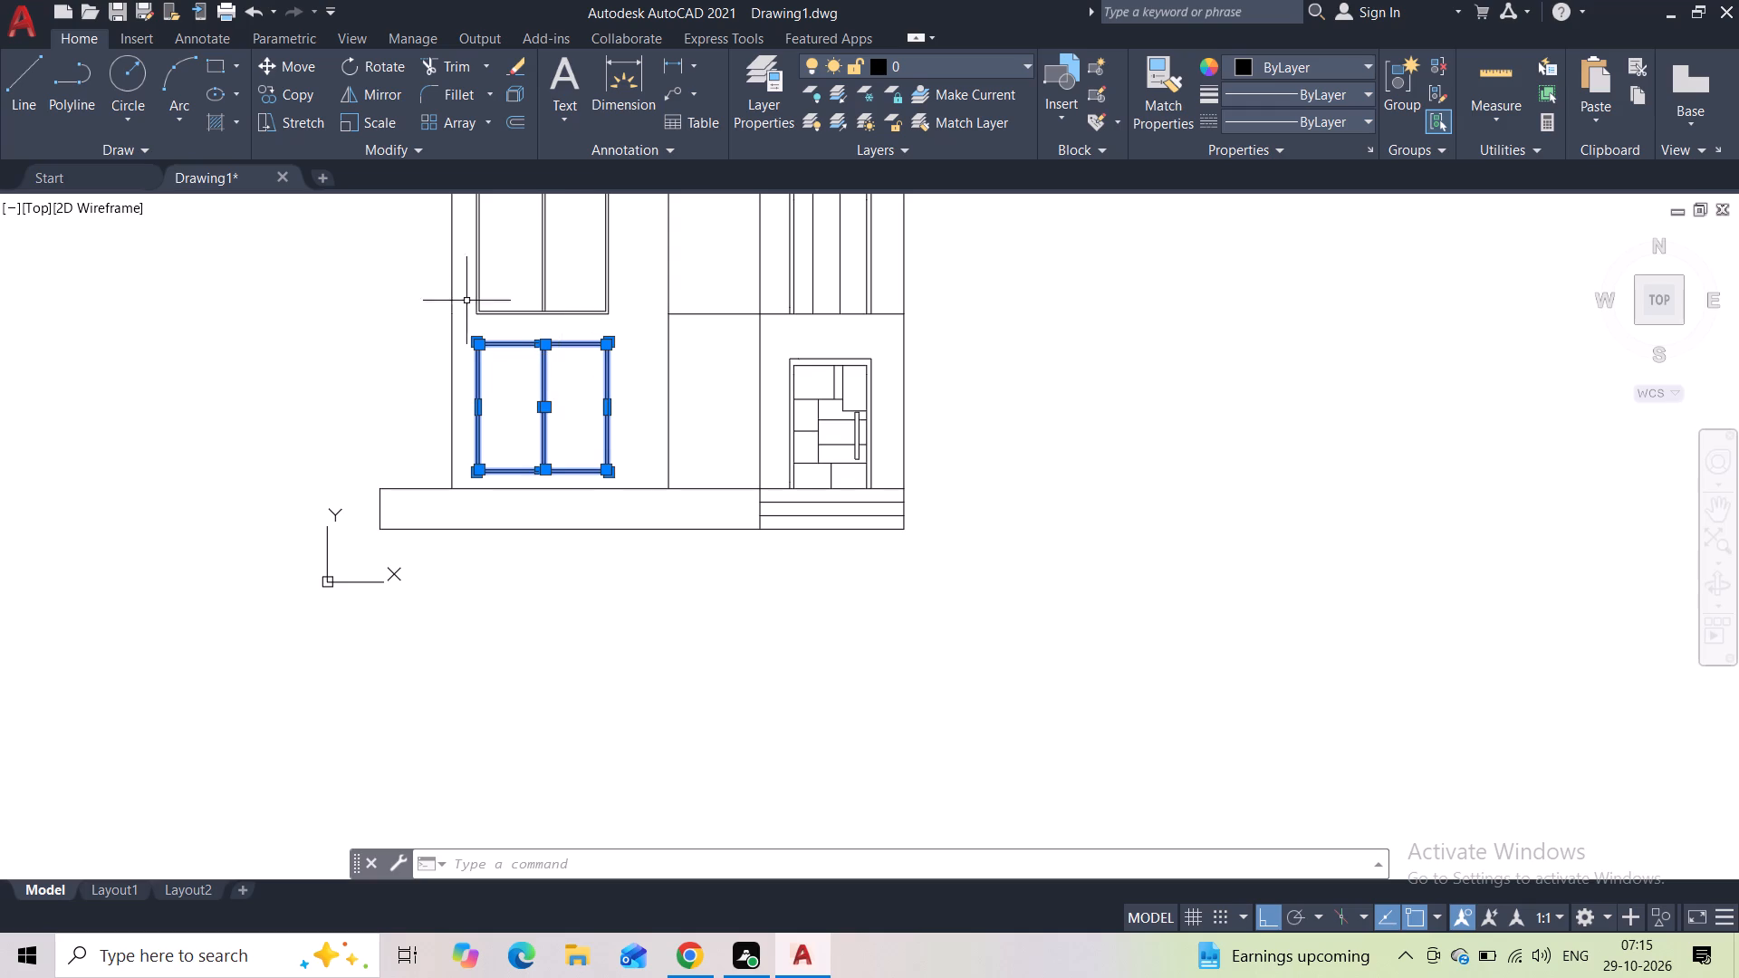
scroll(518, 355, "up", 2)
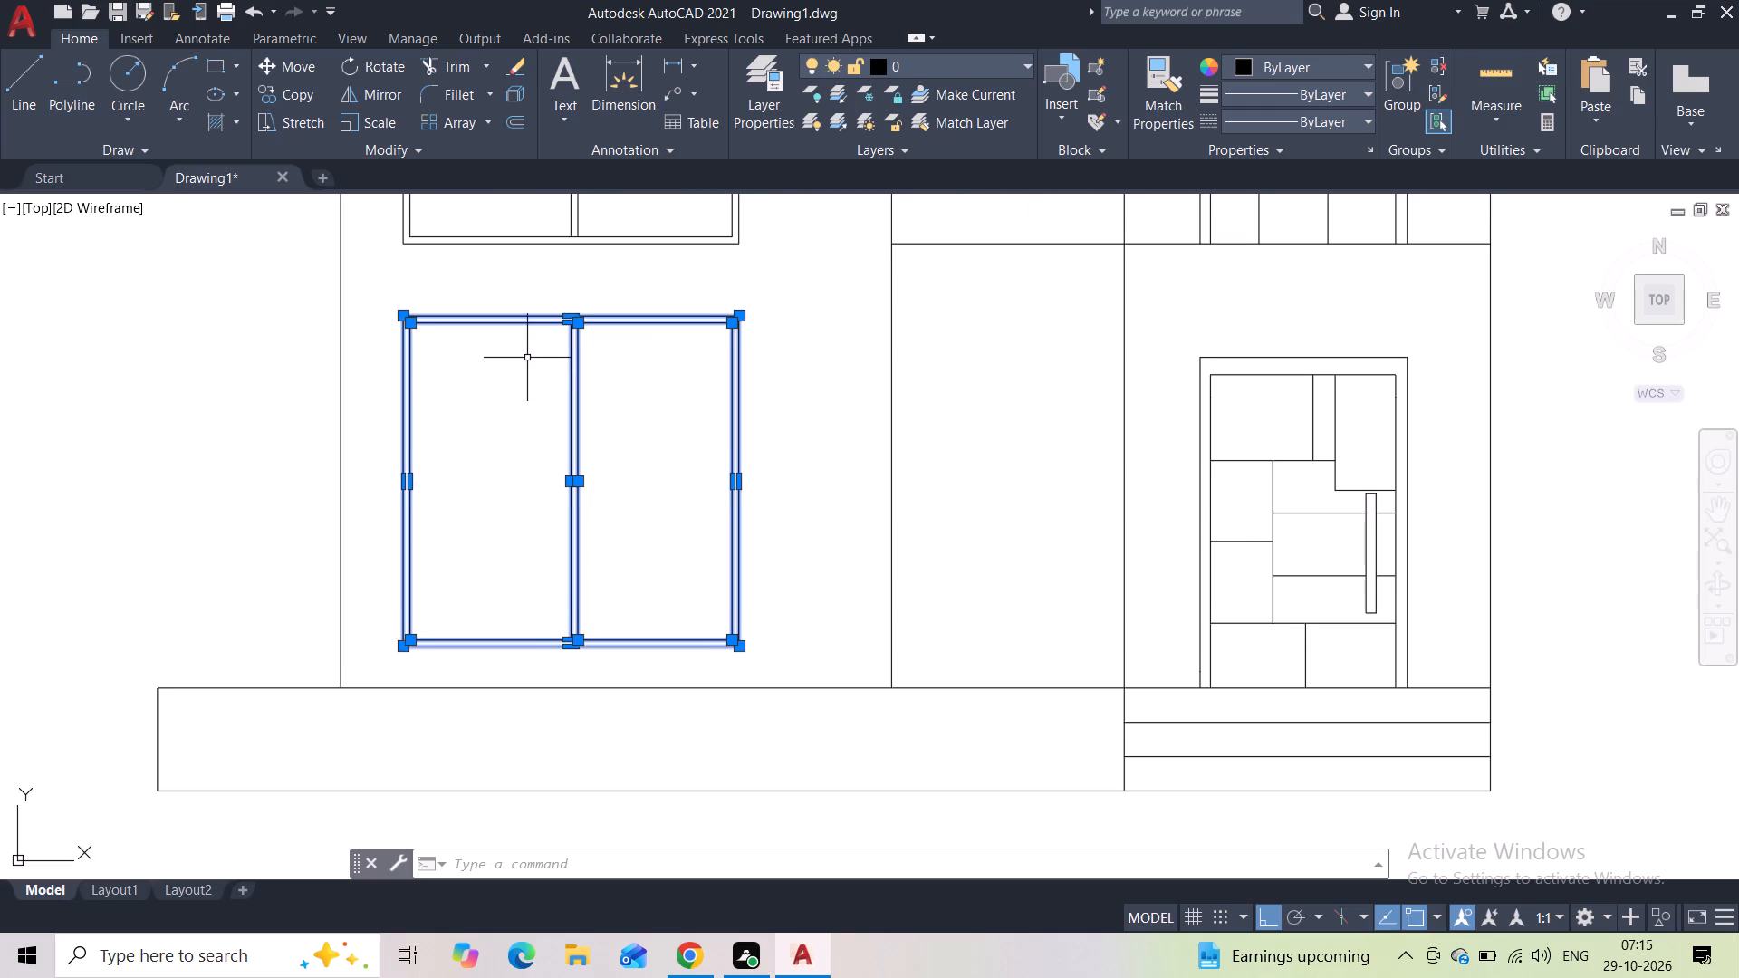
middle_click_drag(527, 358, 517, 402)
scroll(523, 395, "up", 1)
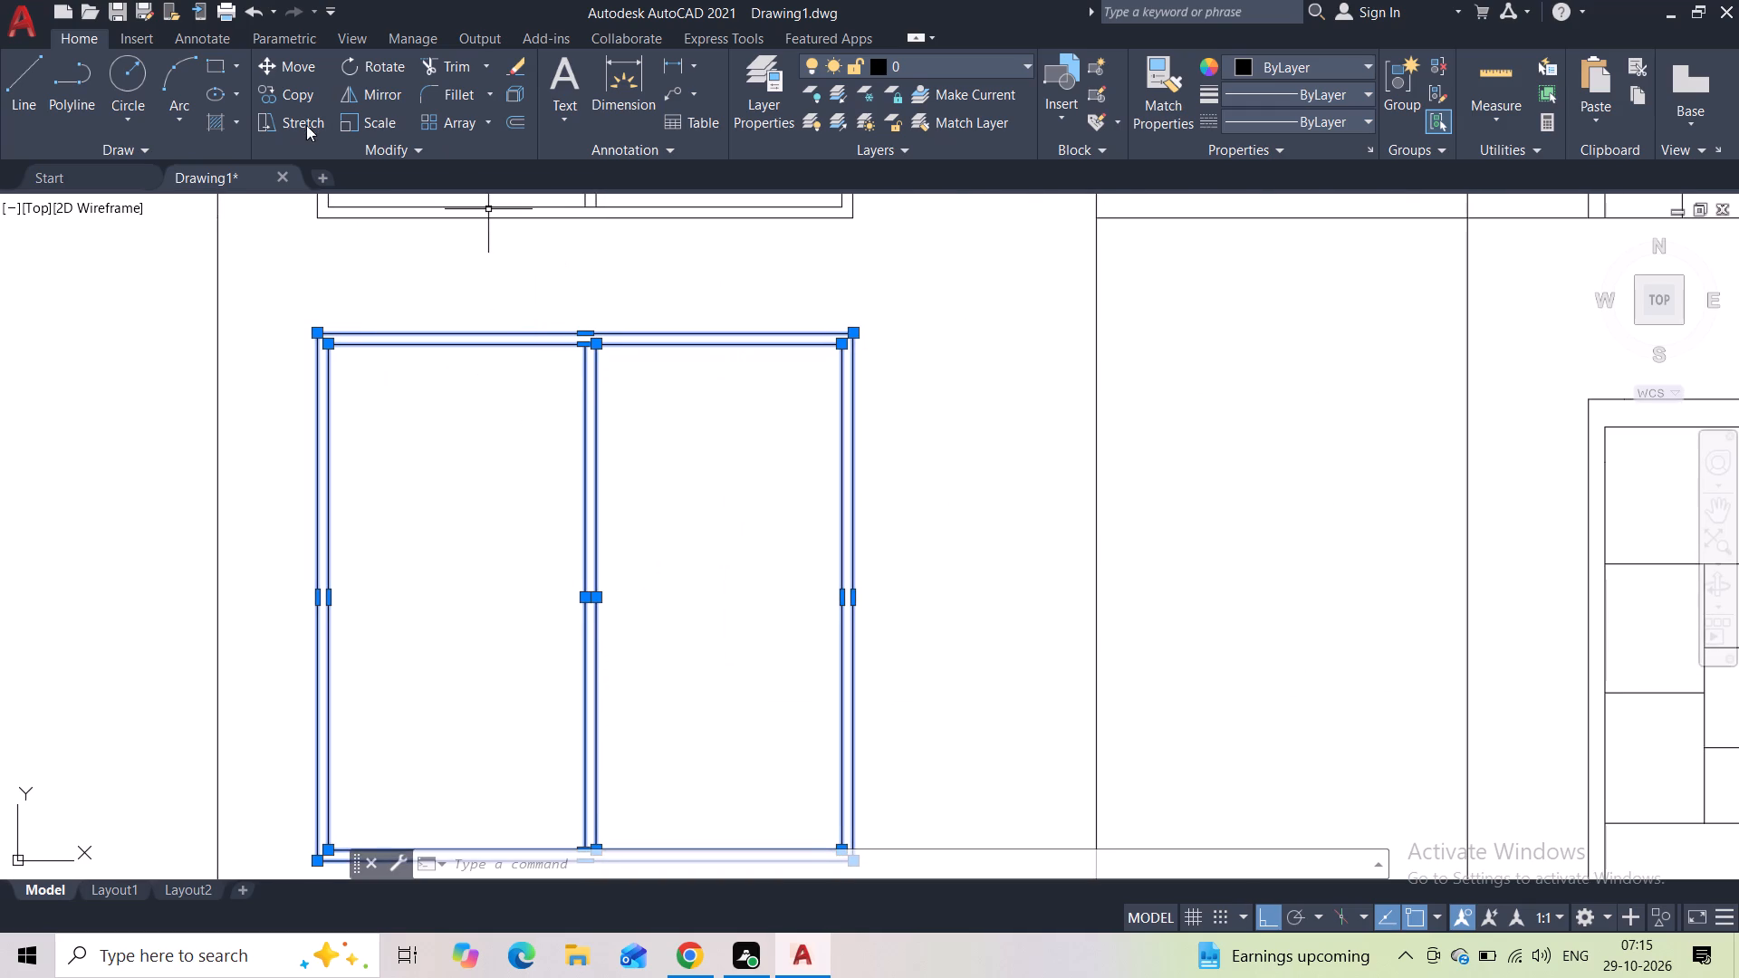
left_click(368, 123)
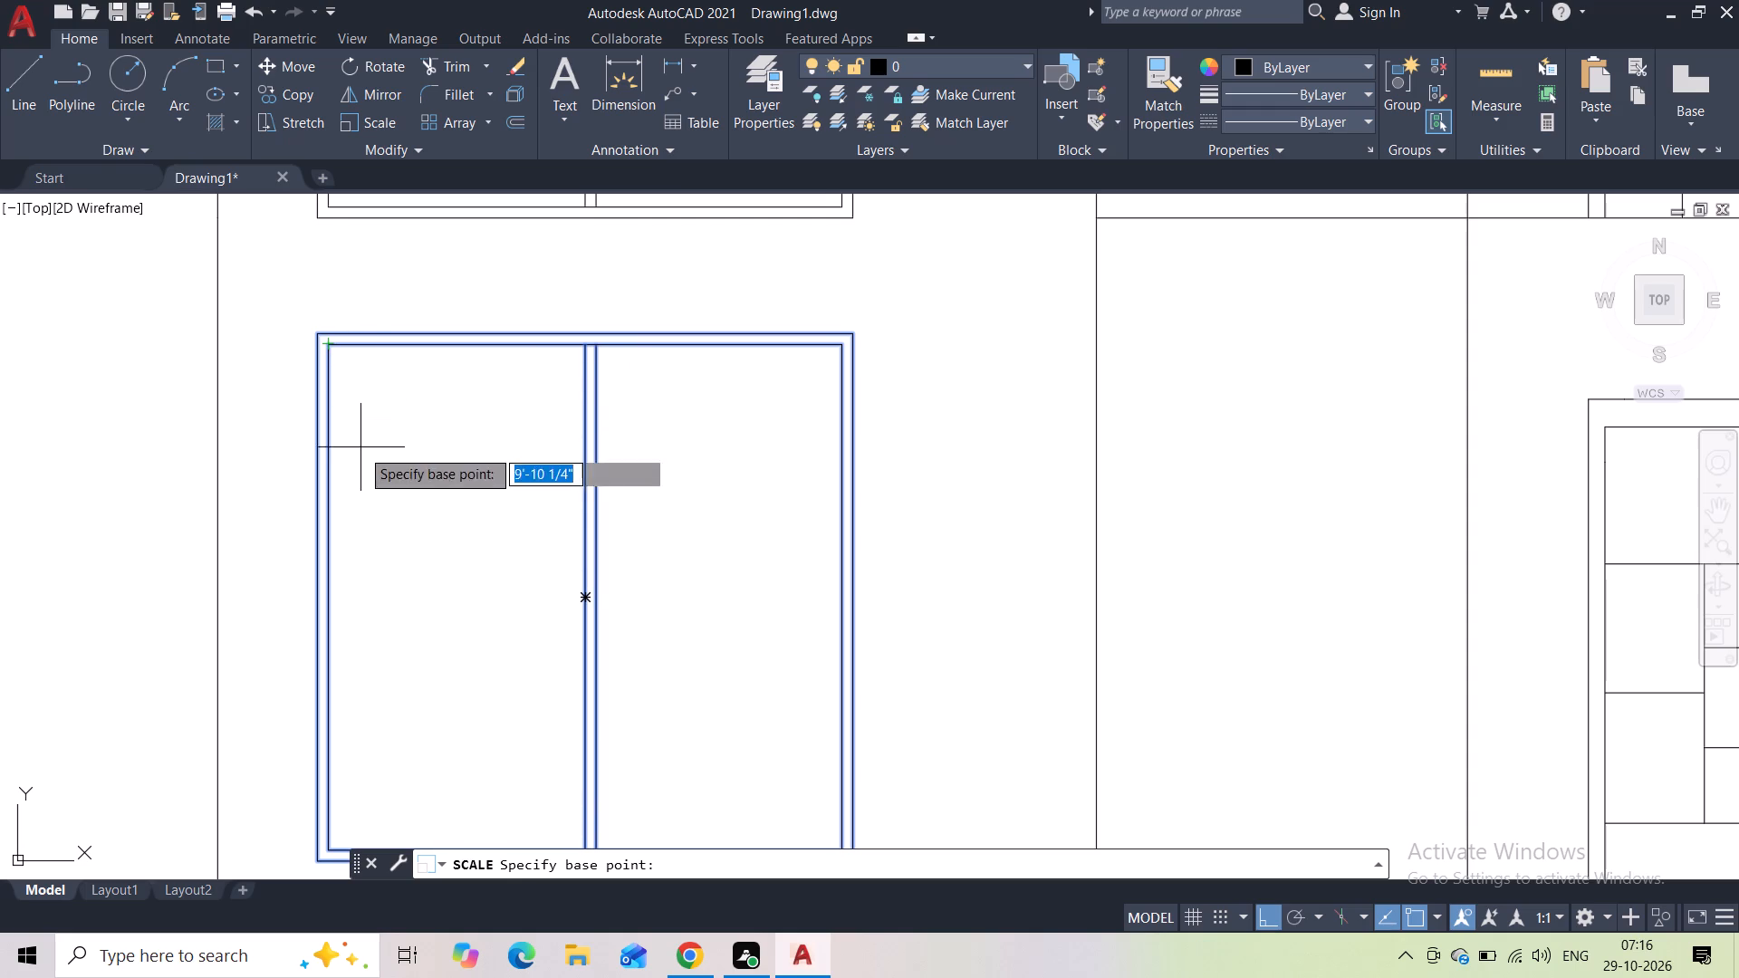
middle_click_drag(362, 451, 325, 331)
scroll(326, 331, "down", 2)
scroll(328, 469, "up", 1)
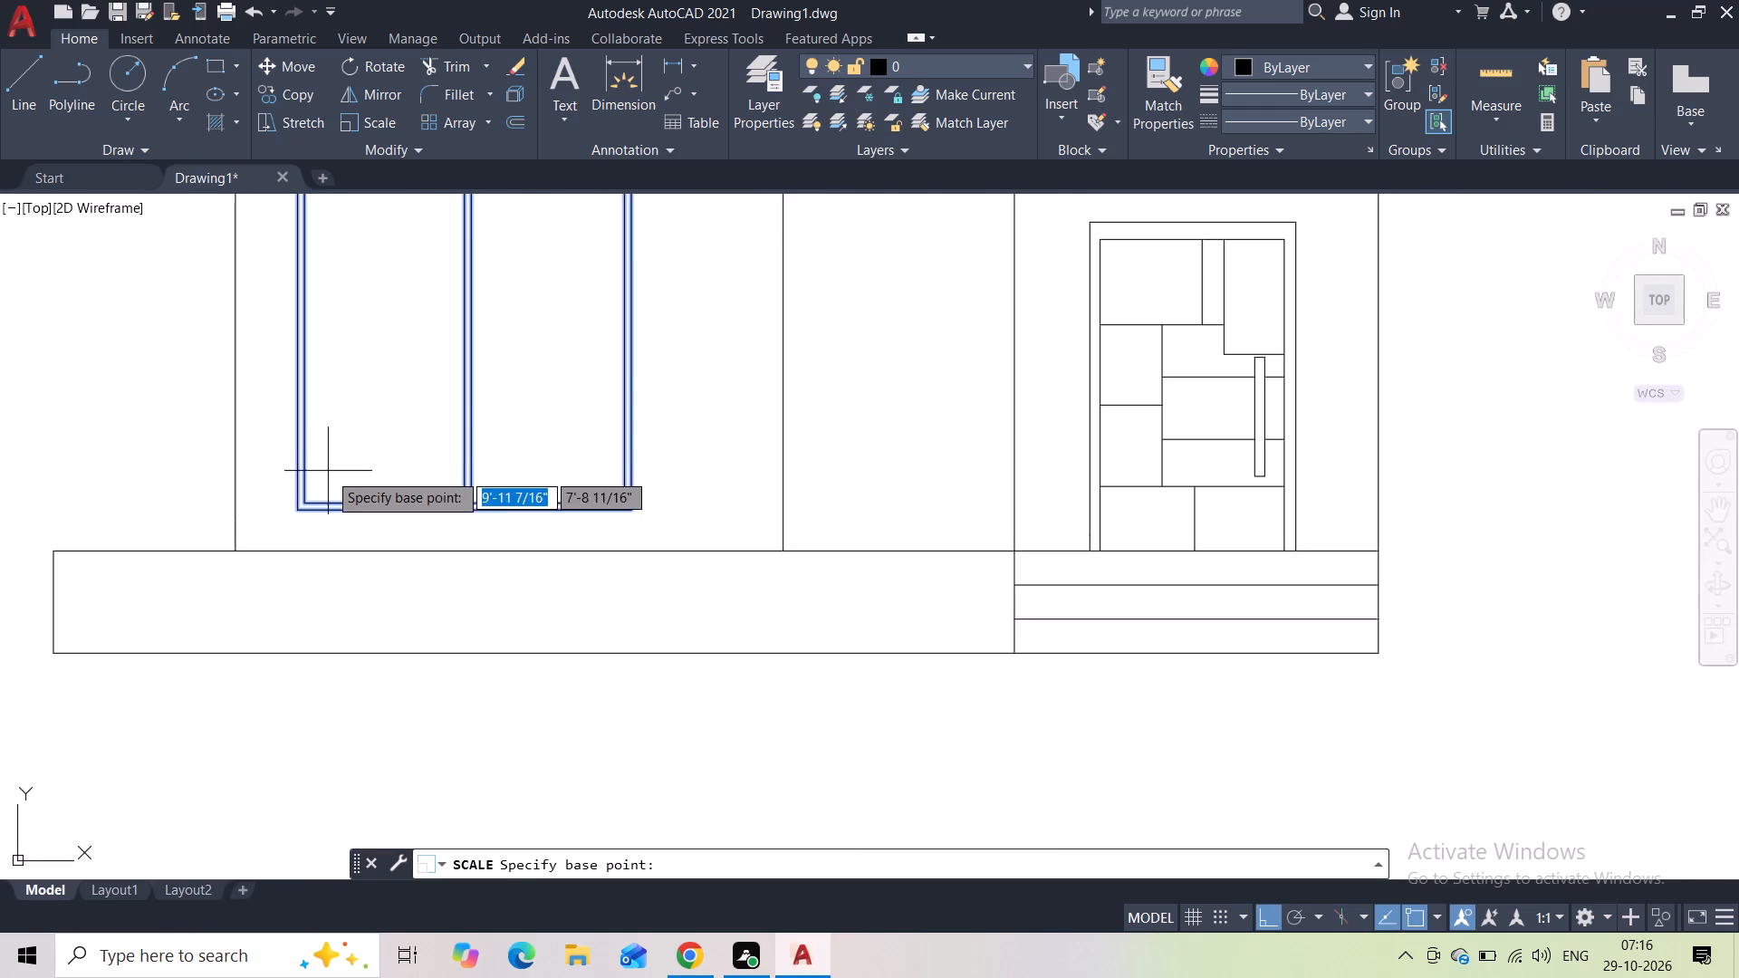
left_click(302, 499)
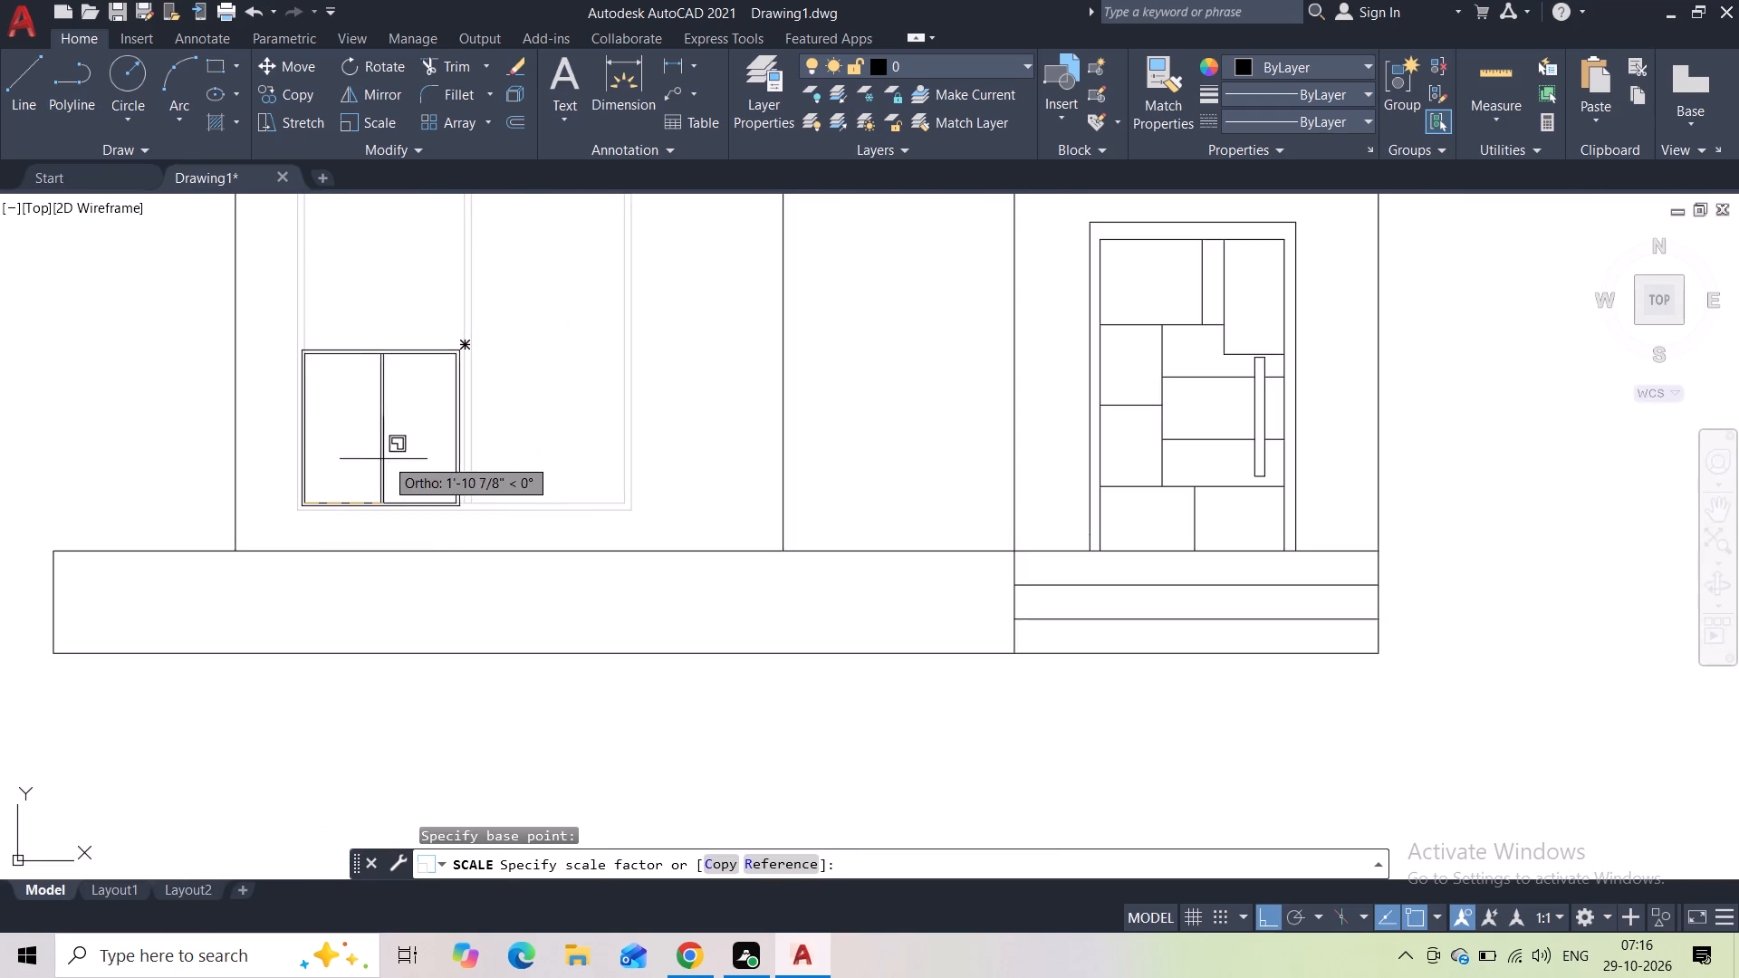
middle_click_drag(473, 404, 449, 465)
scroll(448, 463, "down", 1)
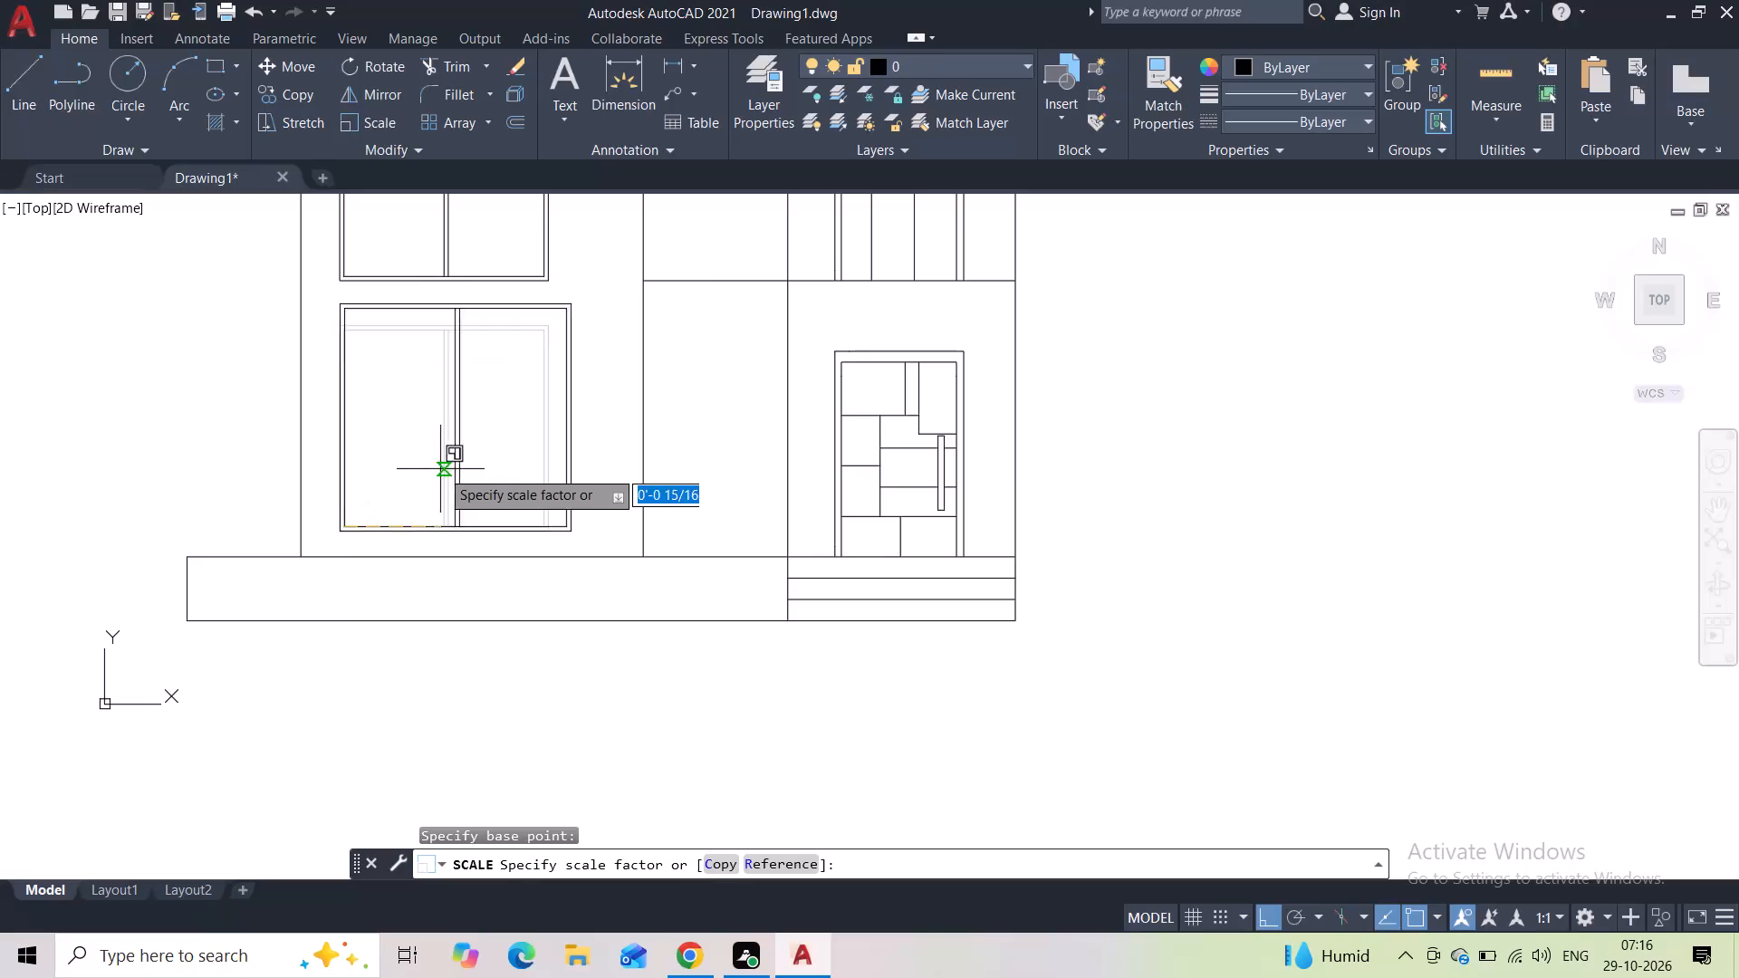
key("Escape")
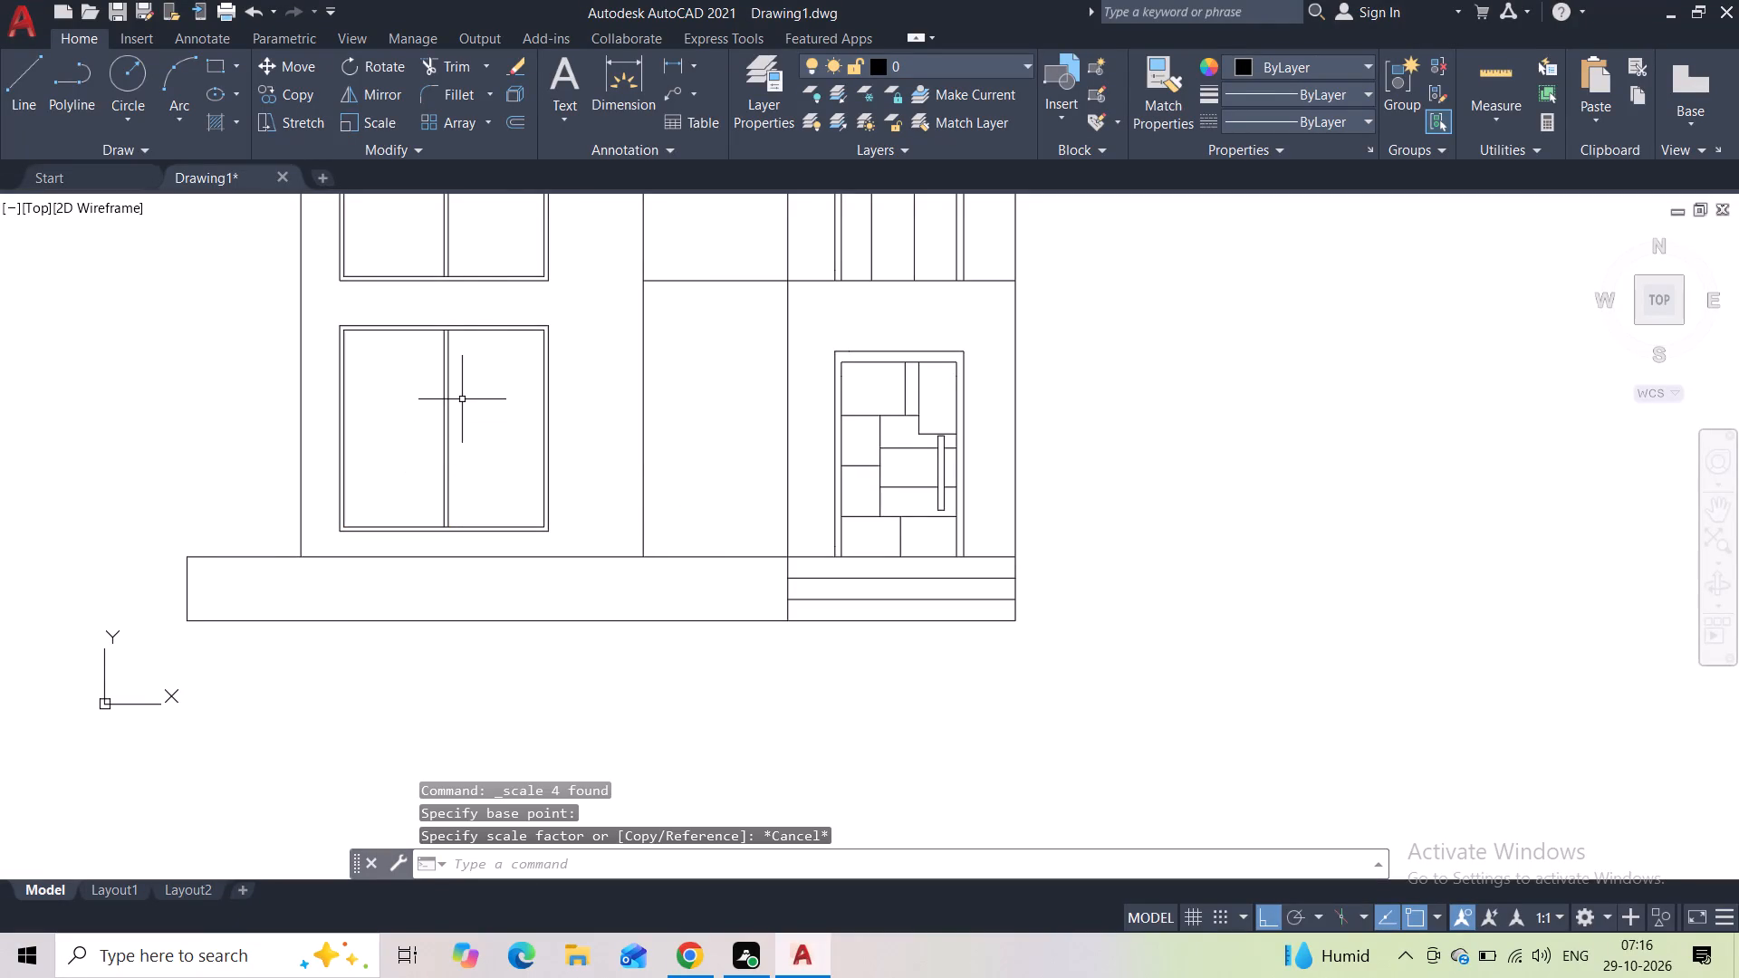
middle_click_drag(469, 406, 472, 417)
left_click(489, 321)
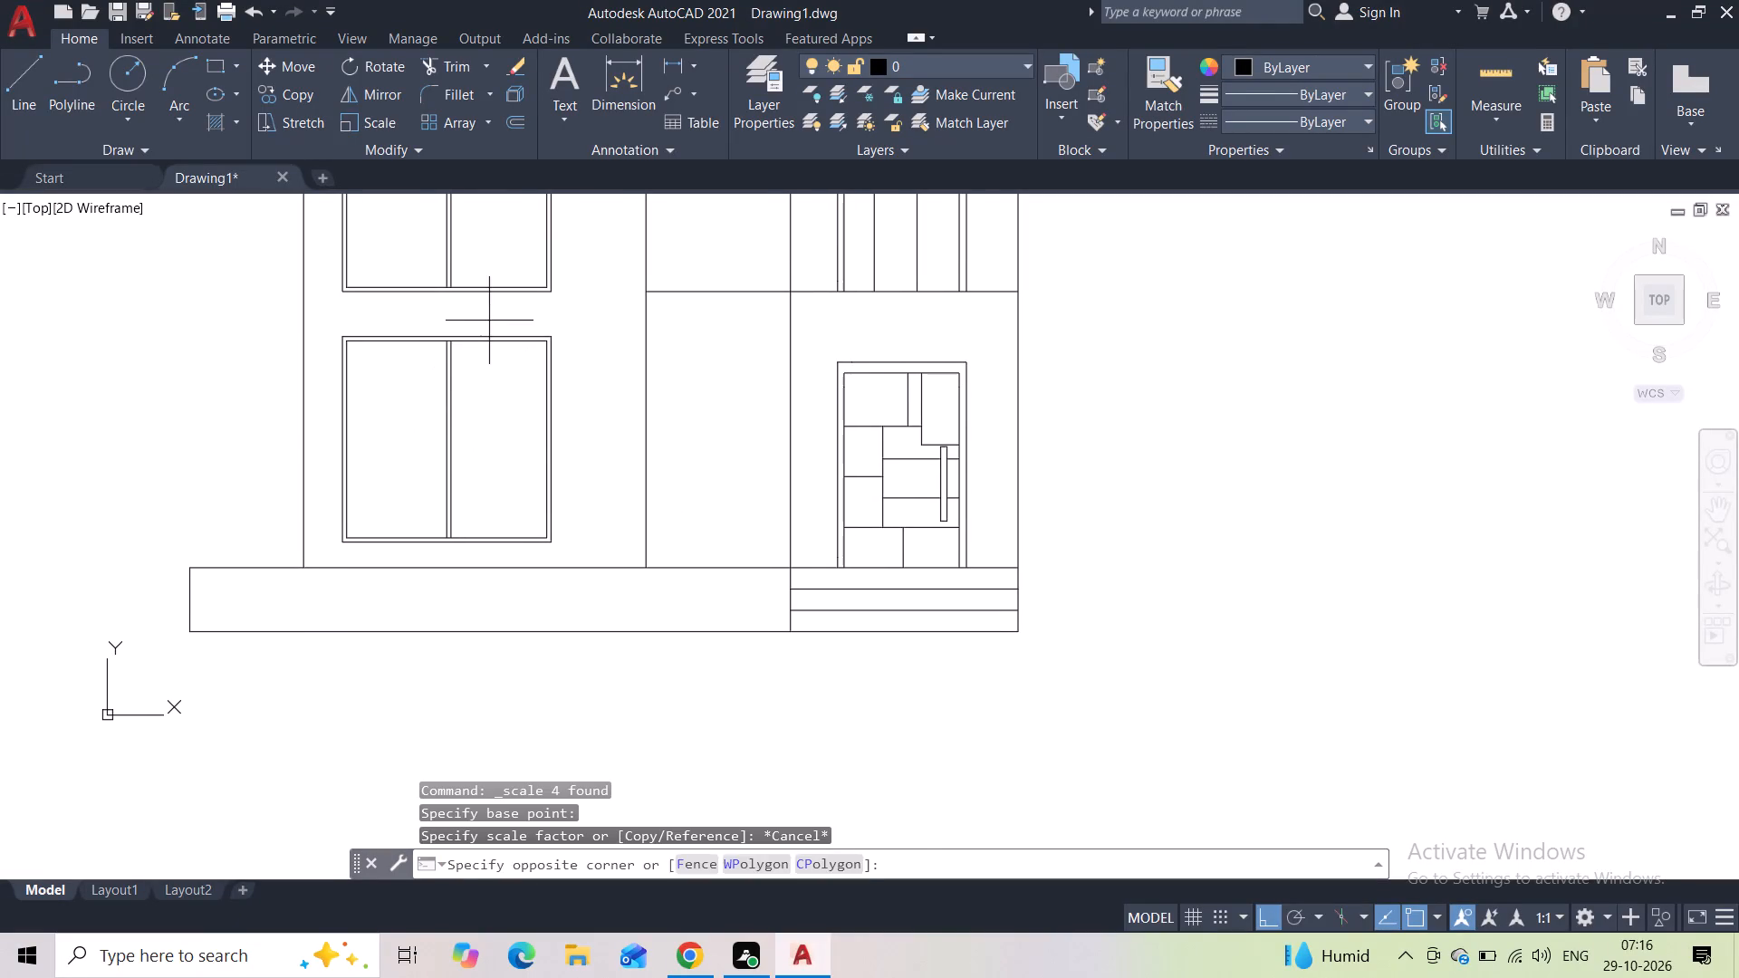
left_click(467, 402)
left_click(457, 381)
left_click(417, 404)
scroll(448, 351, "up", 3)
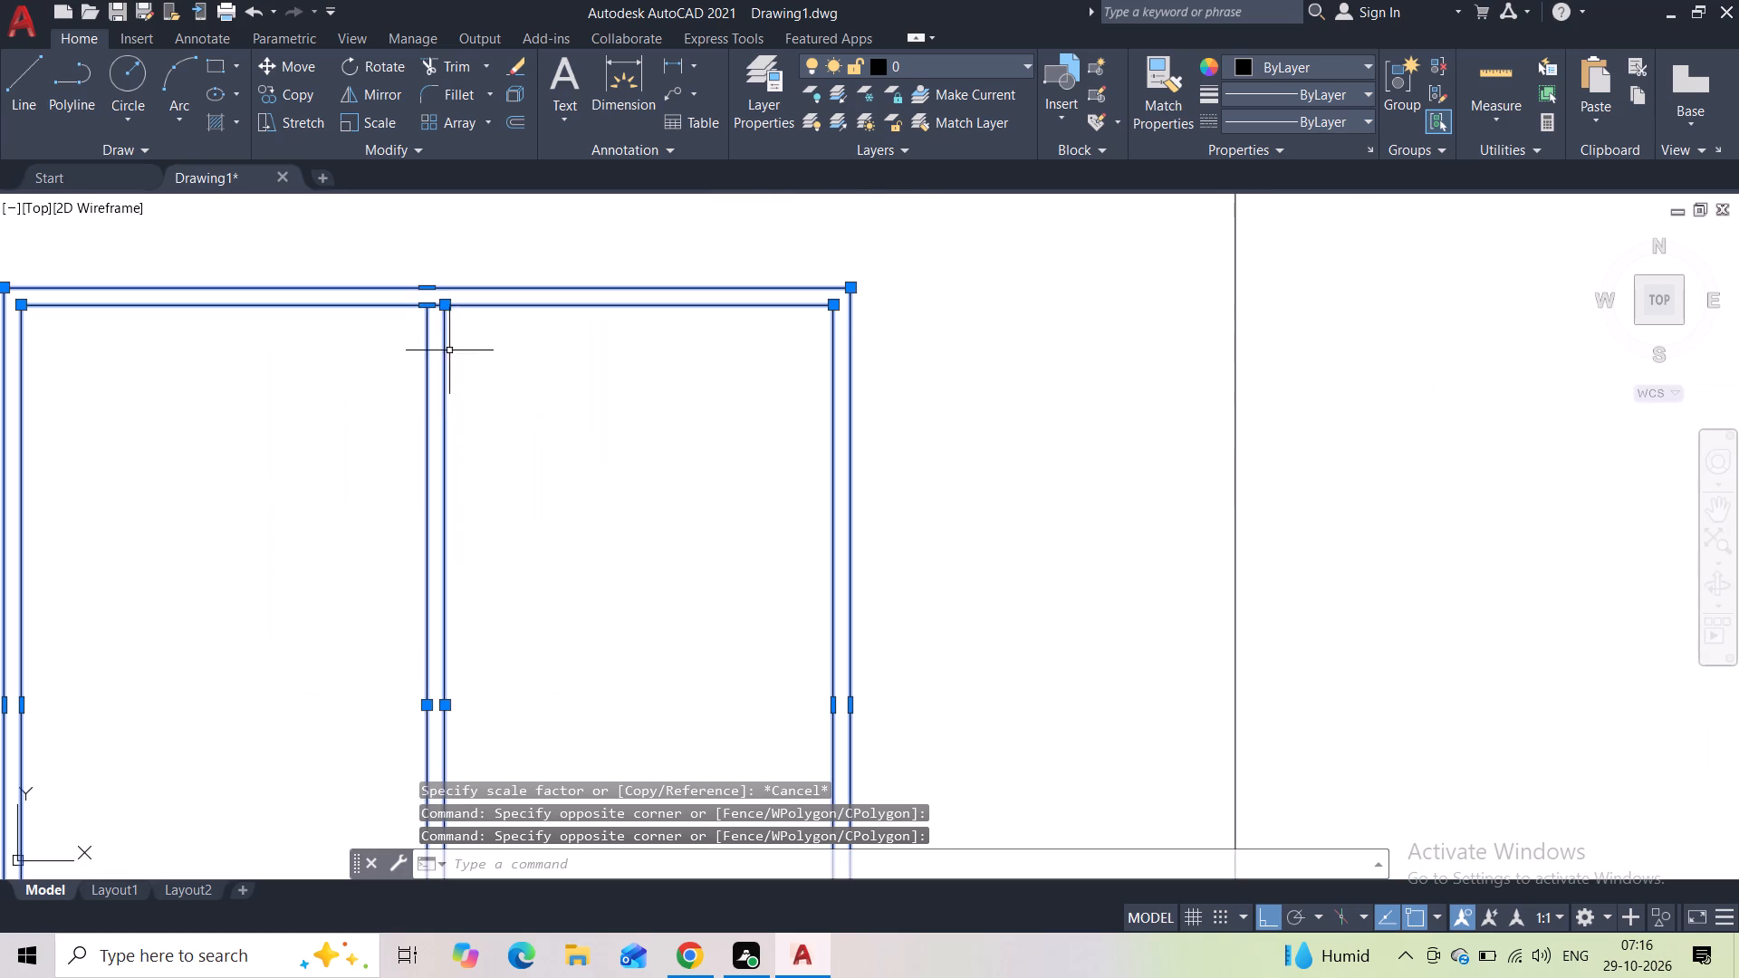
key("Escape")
Offset the two horizontal top lines of the wide and narrow wall bays 2" upward.
scroll(446, 330, "down", 5)
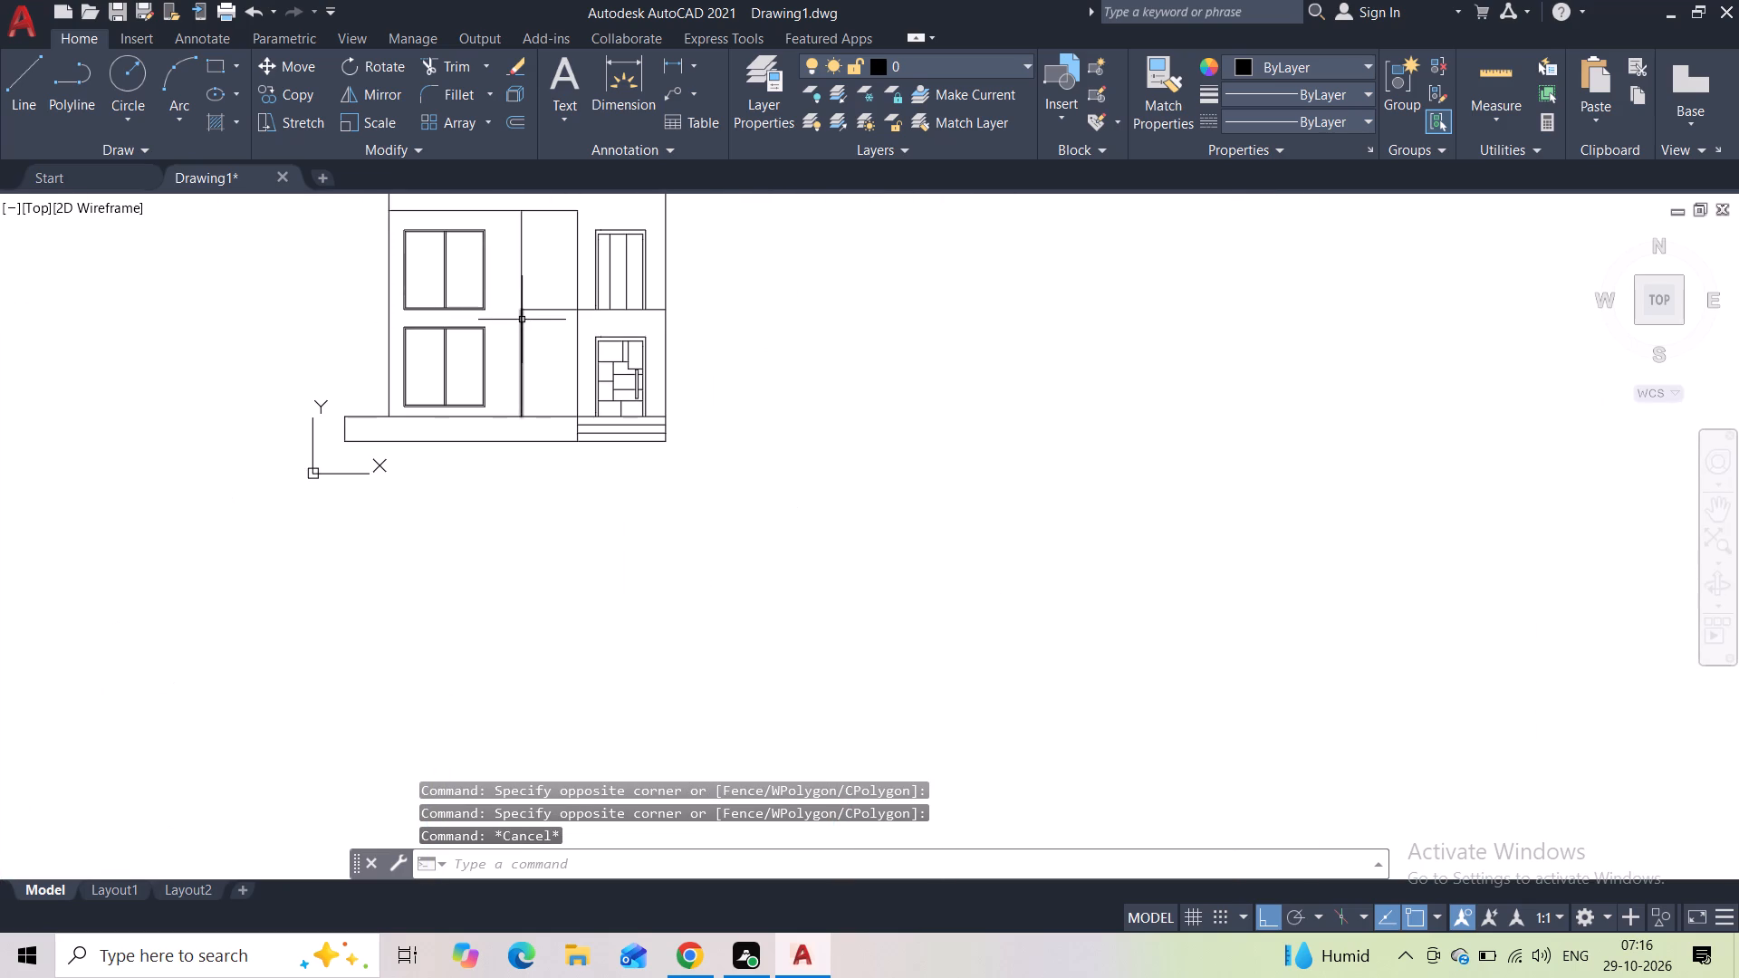
middle_click_drag(522, 320, 522, 418)
middle_click_drag(476, 475, 452, 398)
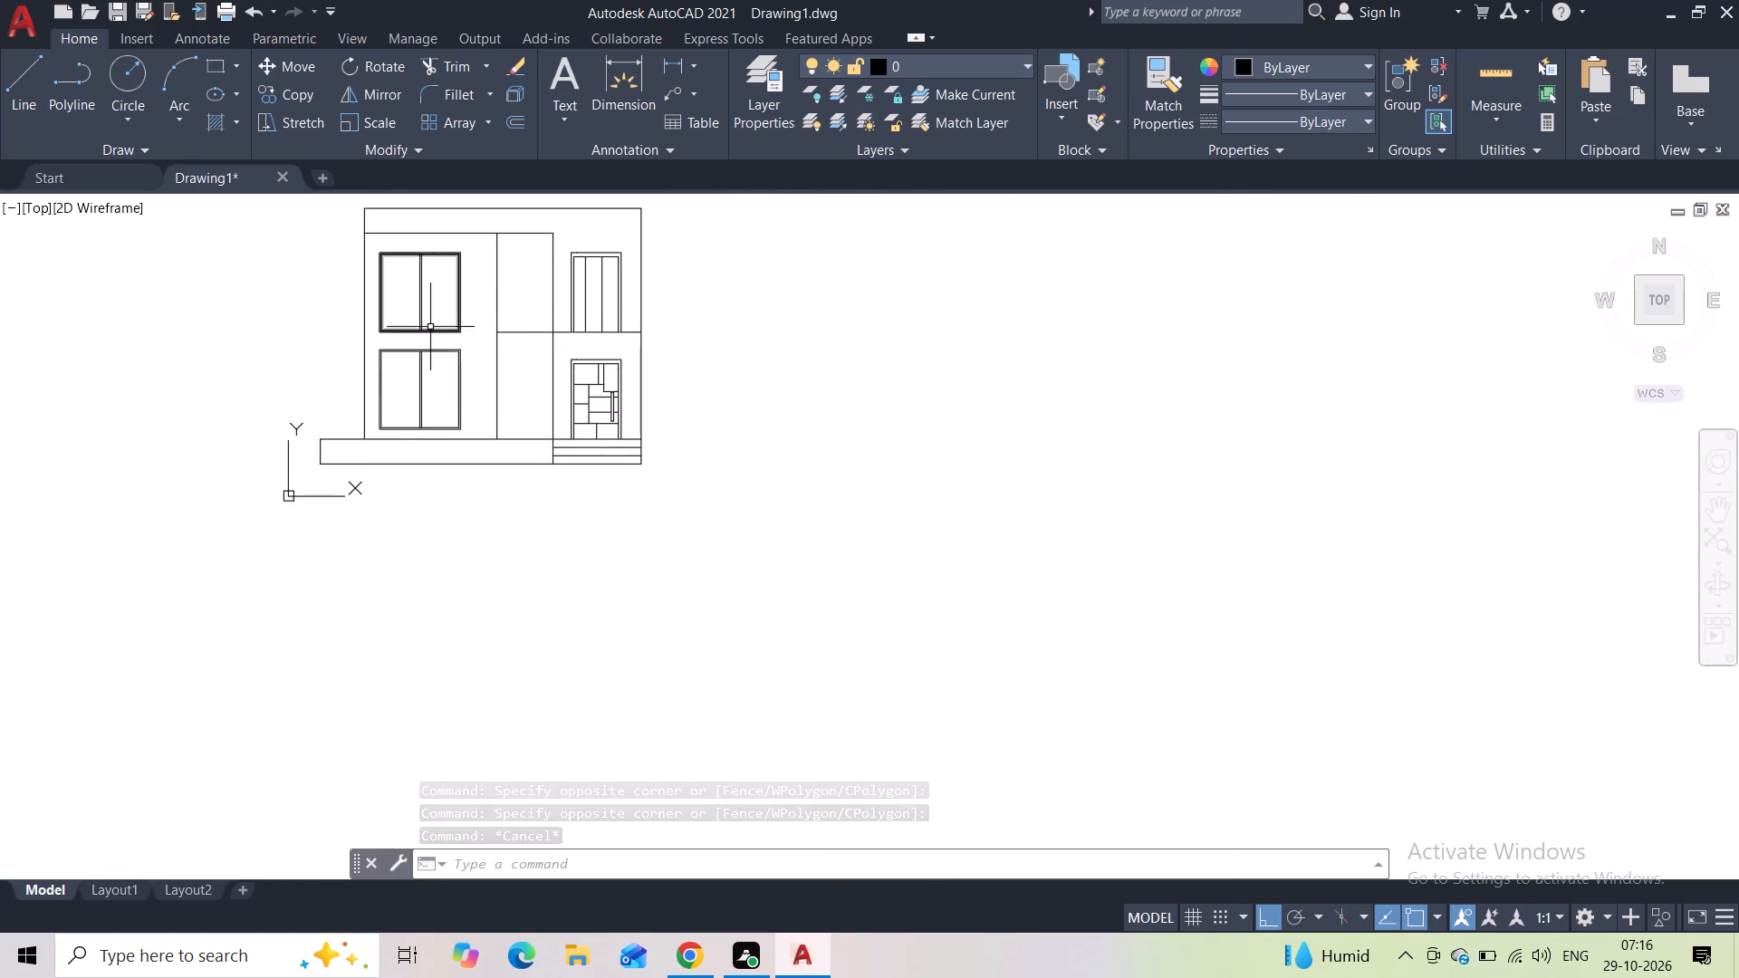
middle_click_drag(450, 256, 450, 264)
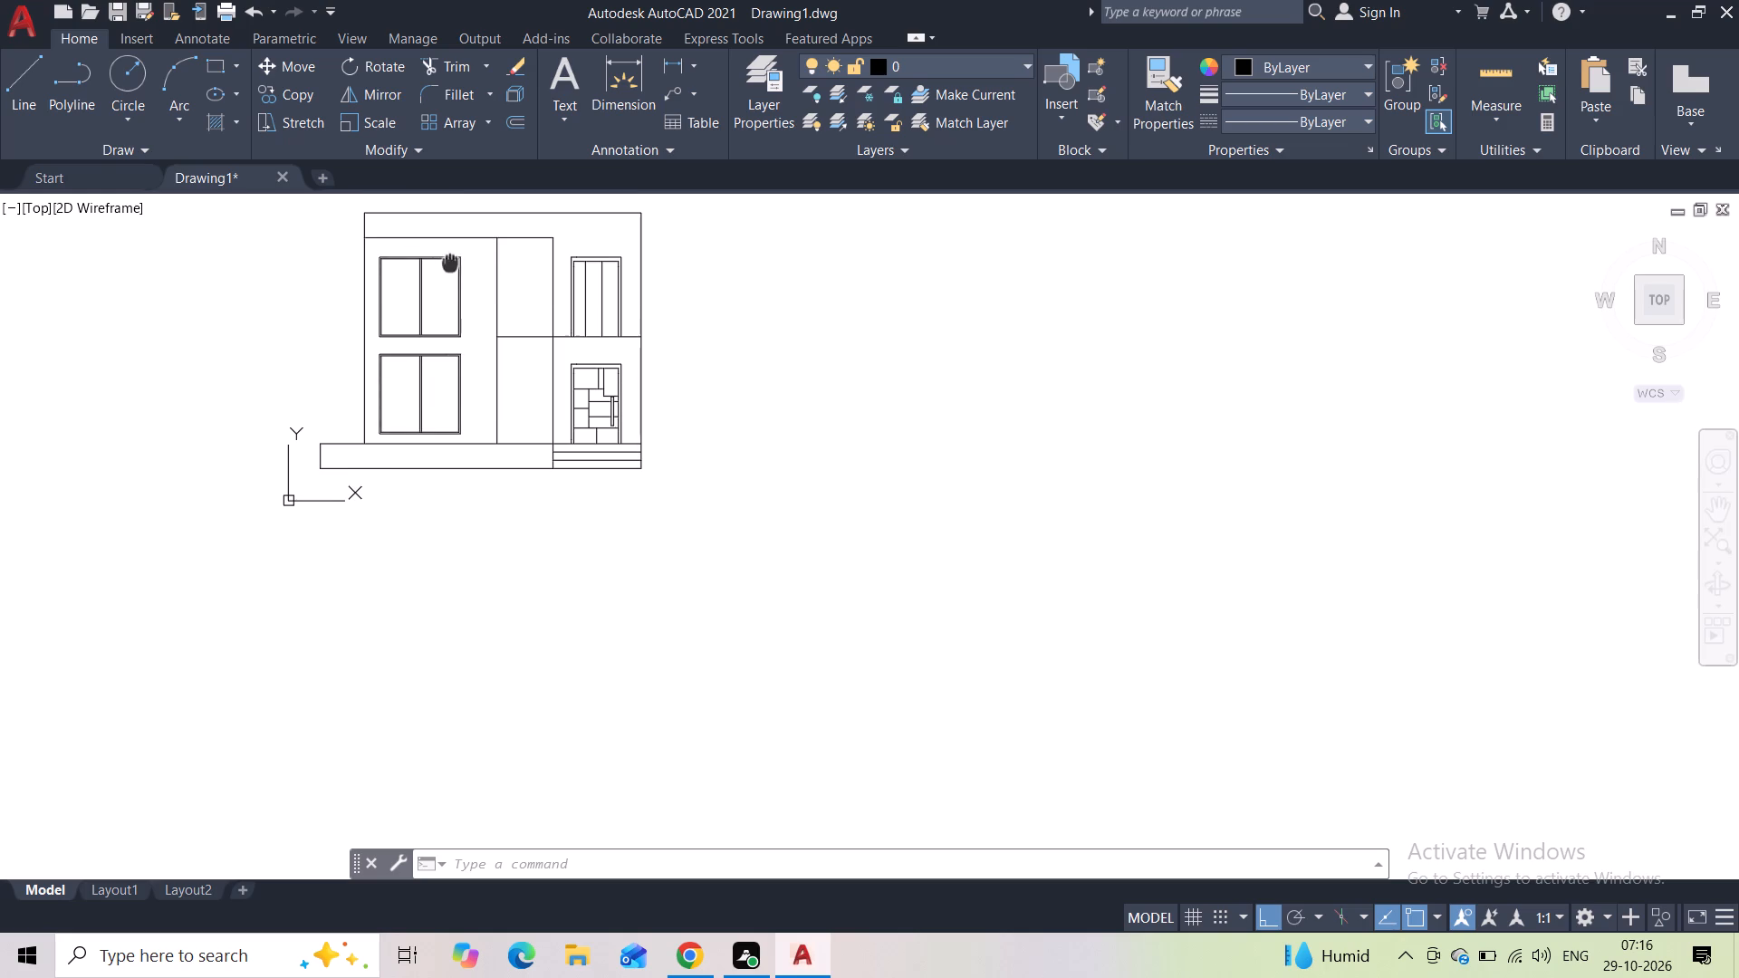
middle_click_drag(450, 264, 429, 352)
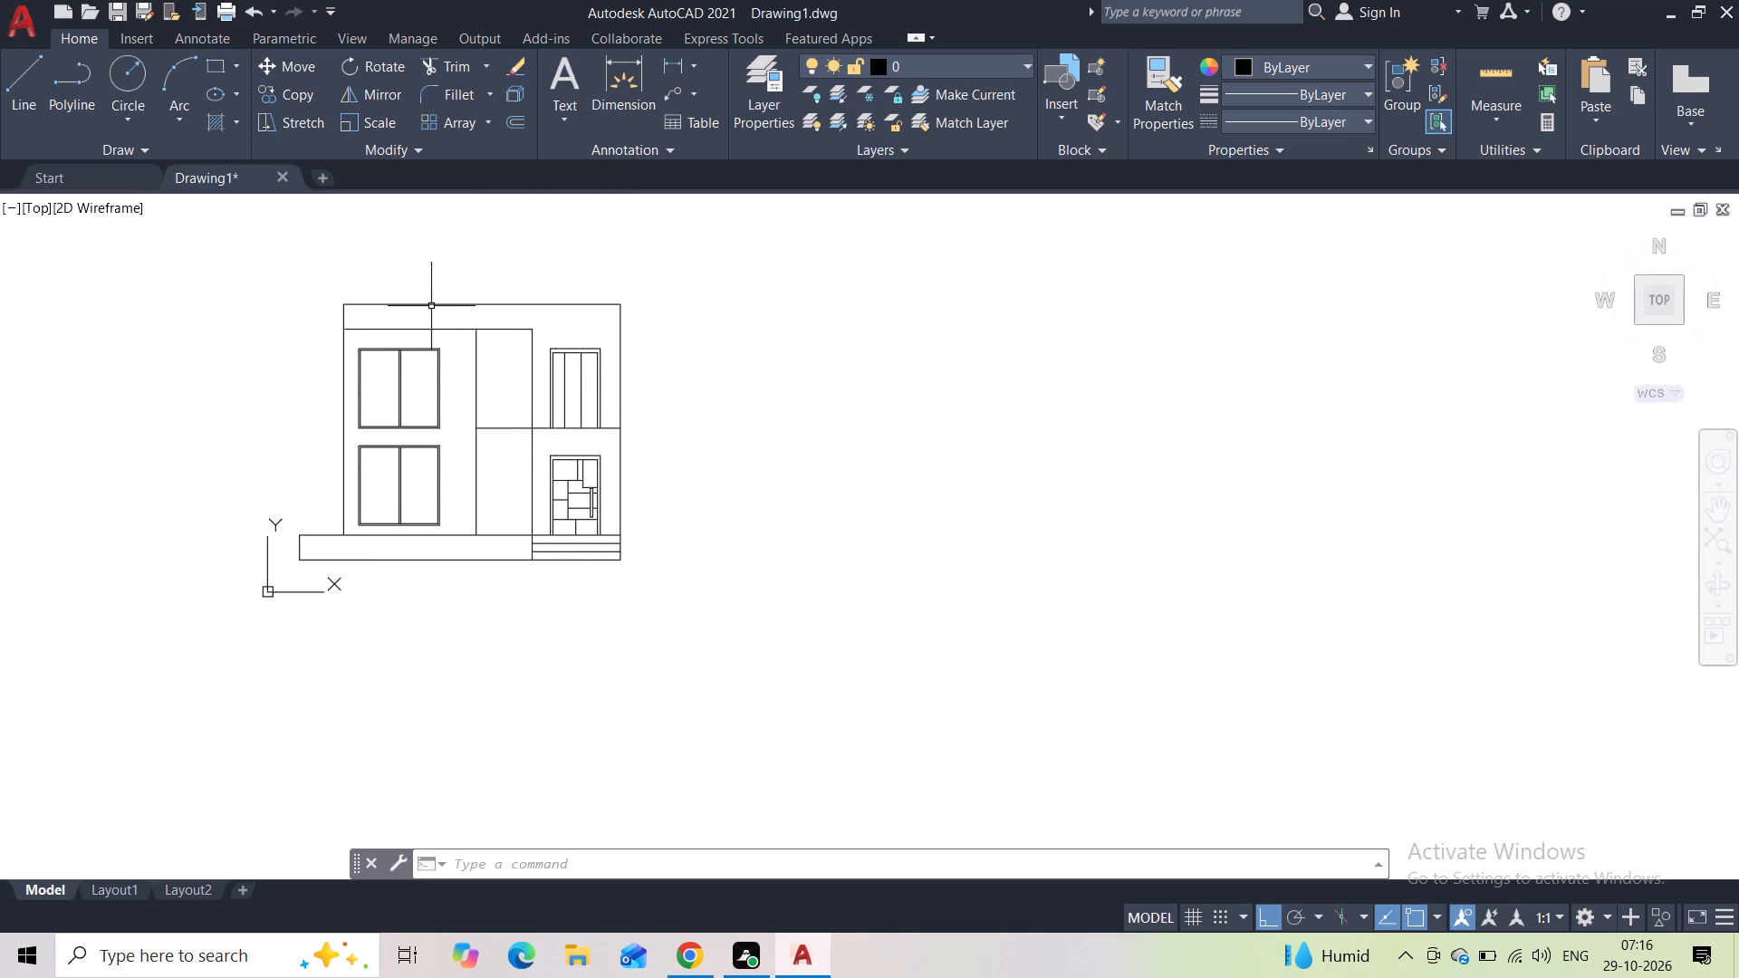
scroll(451, 331, "up", 2)
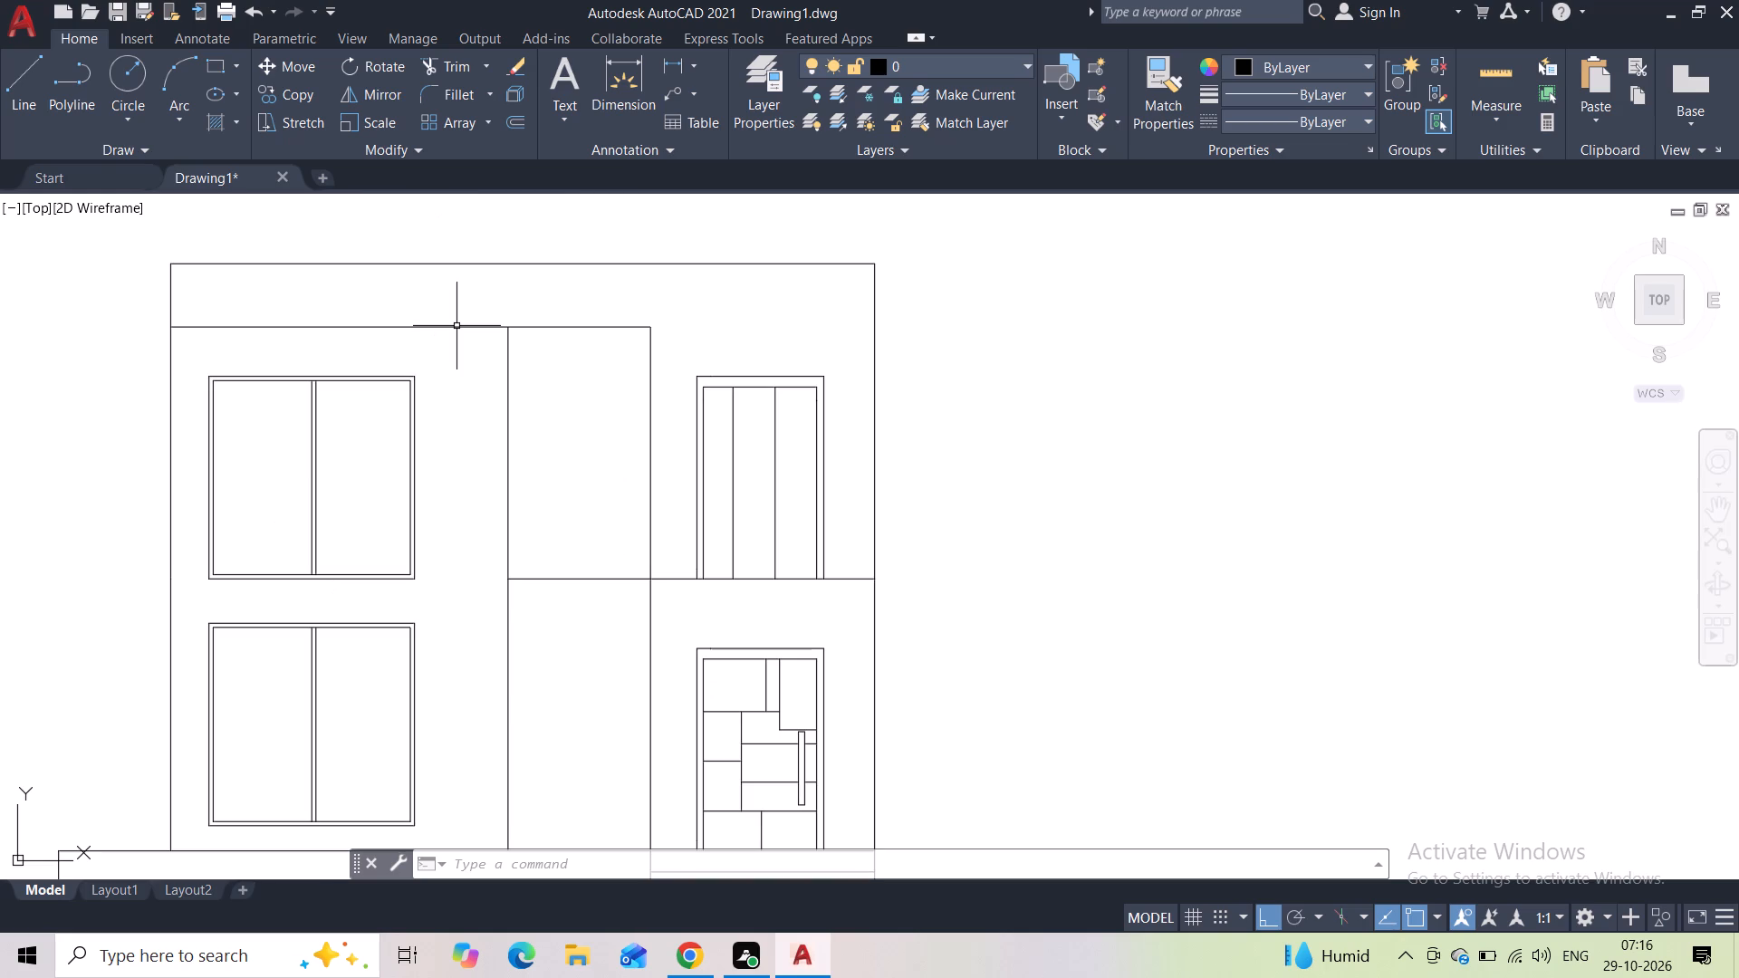
scroll(438, 313, "up", 1)
middle_click_drag(214, 336, 246, 325)
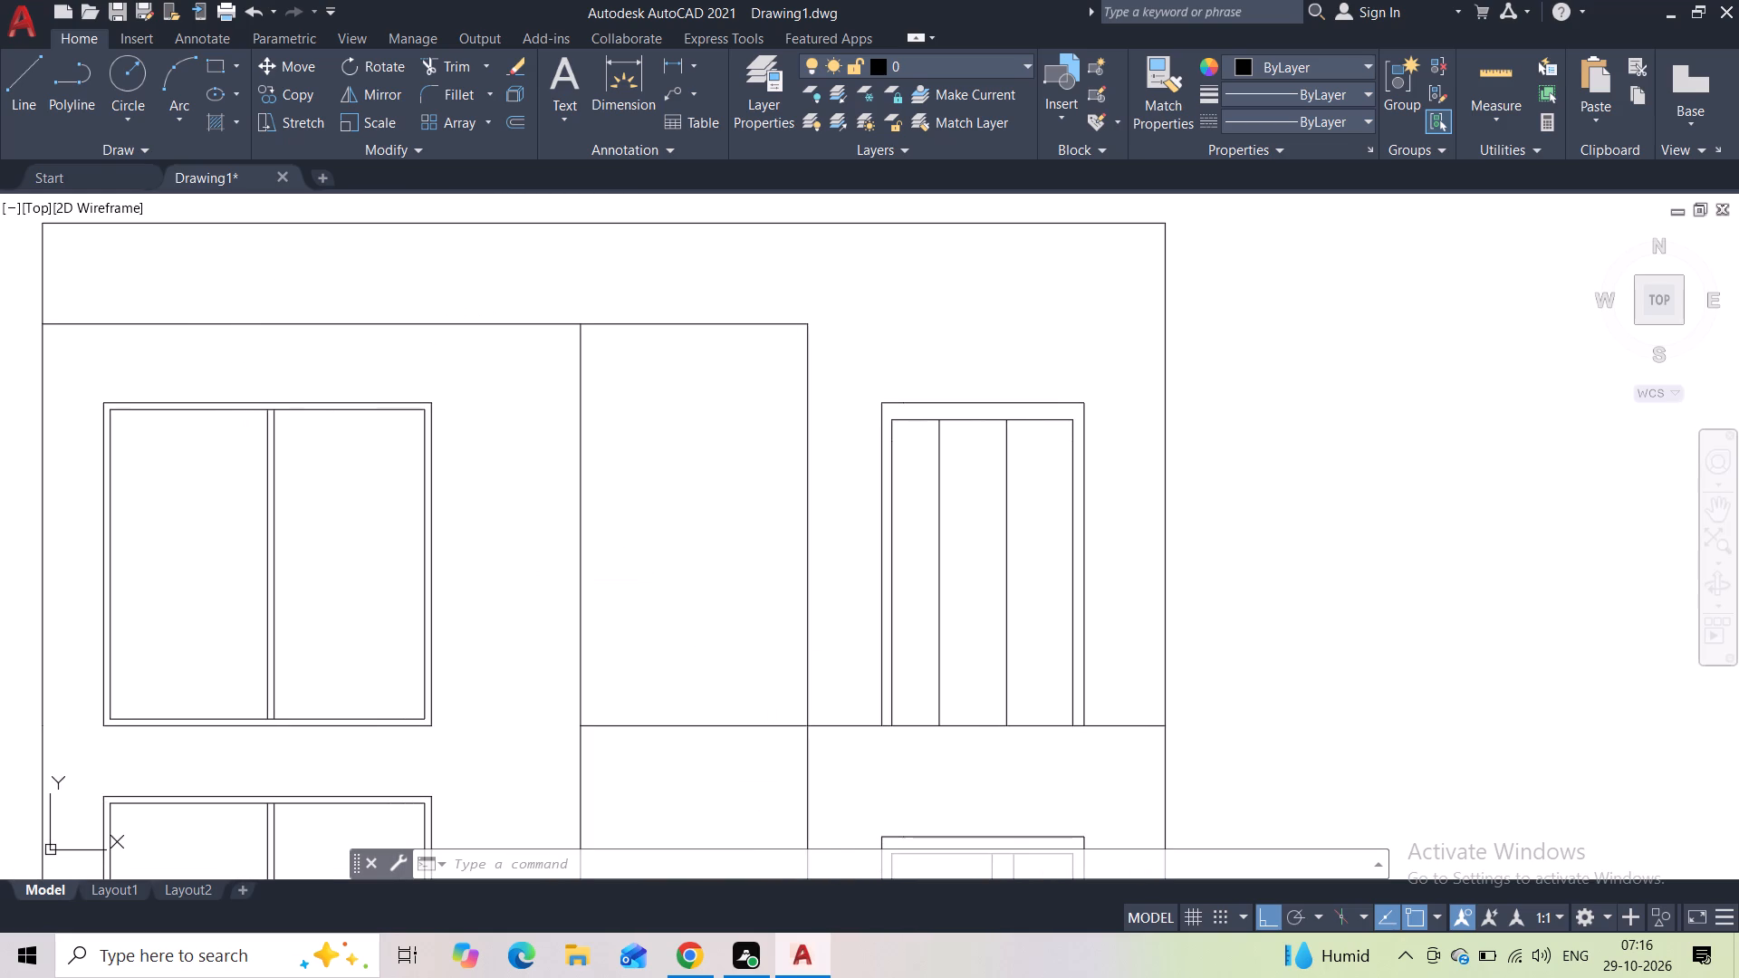
left_click(636, 324)
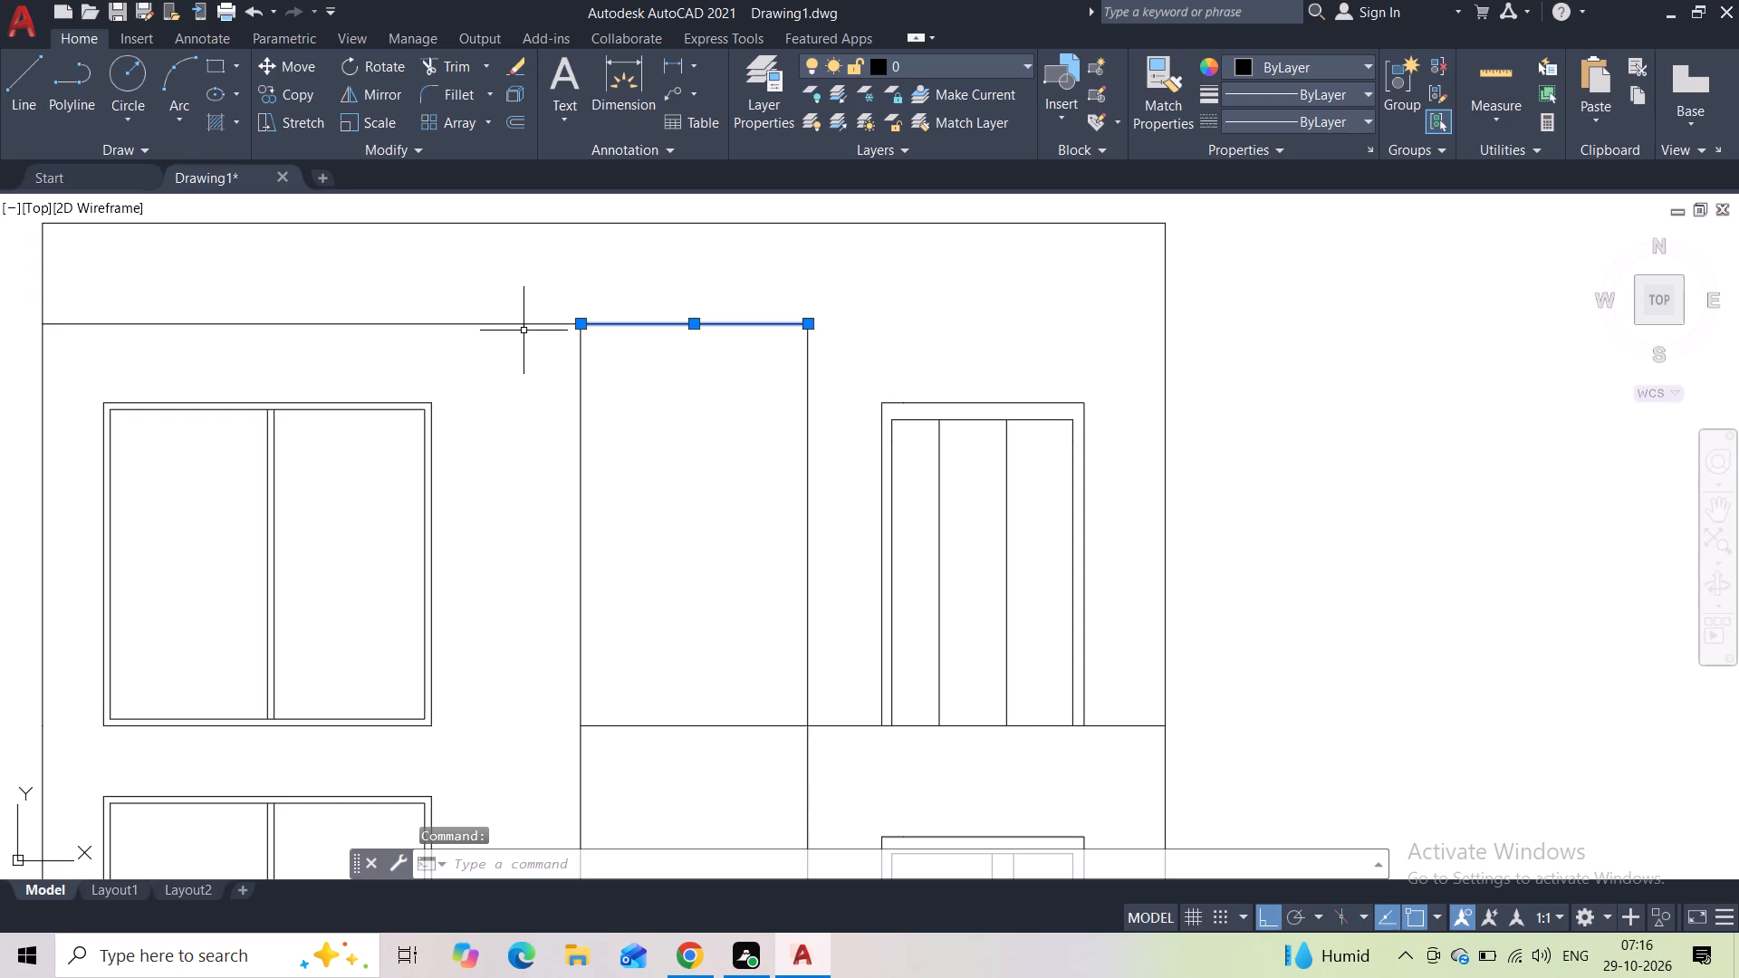
left_click(522, 323)
left_click(507, 124)
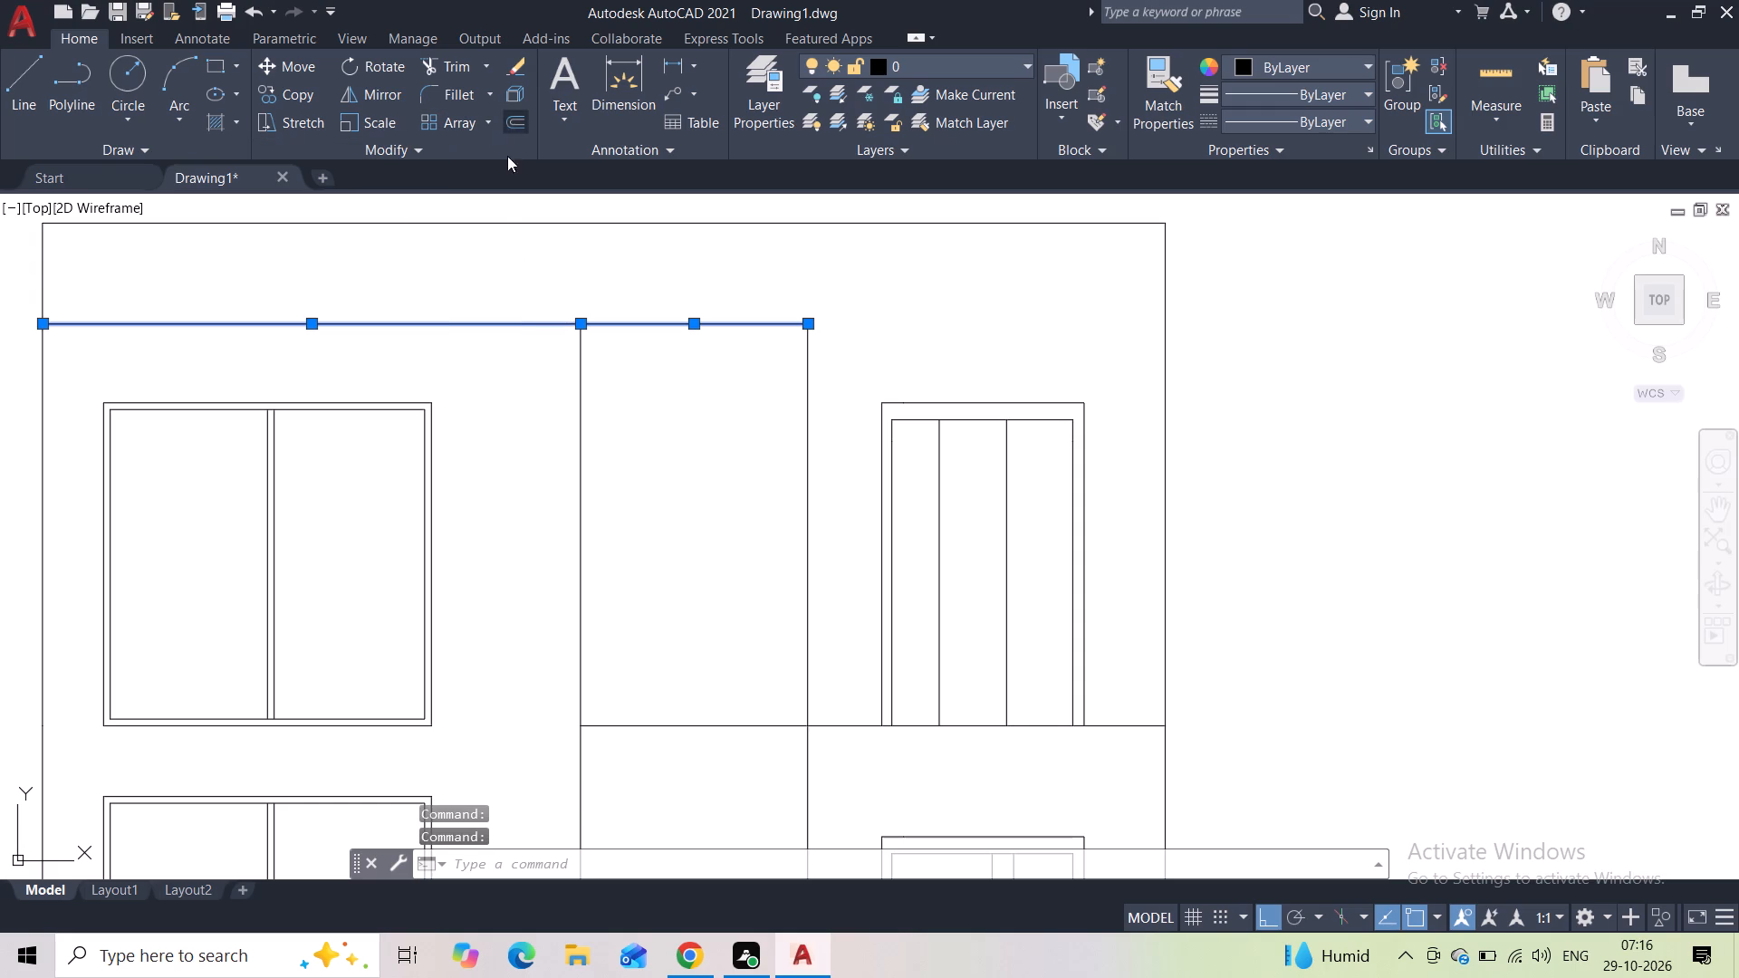
type("2\"")
key("Return")
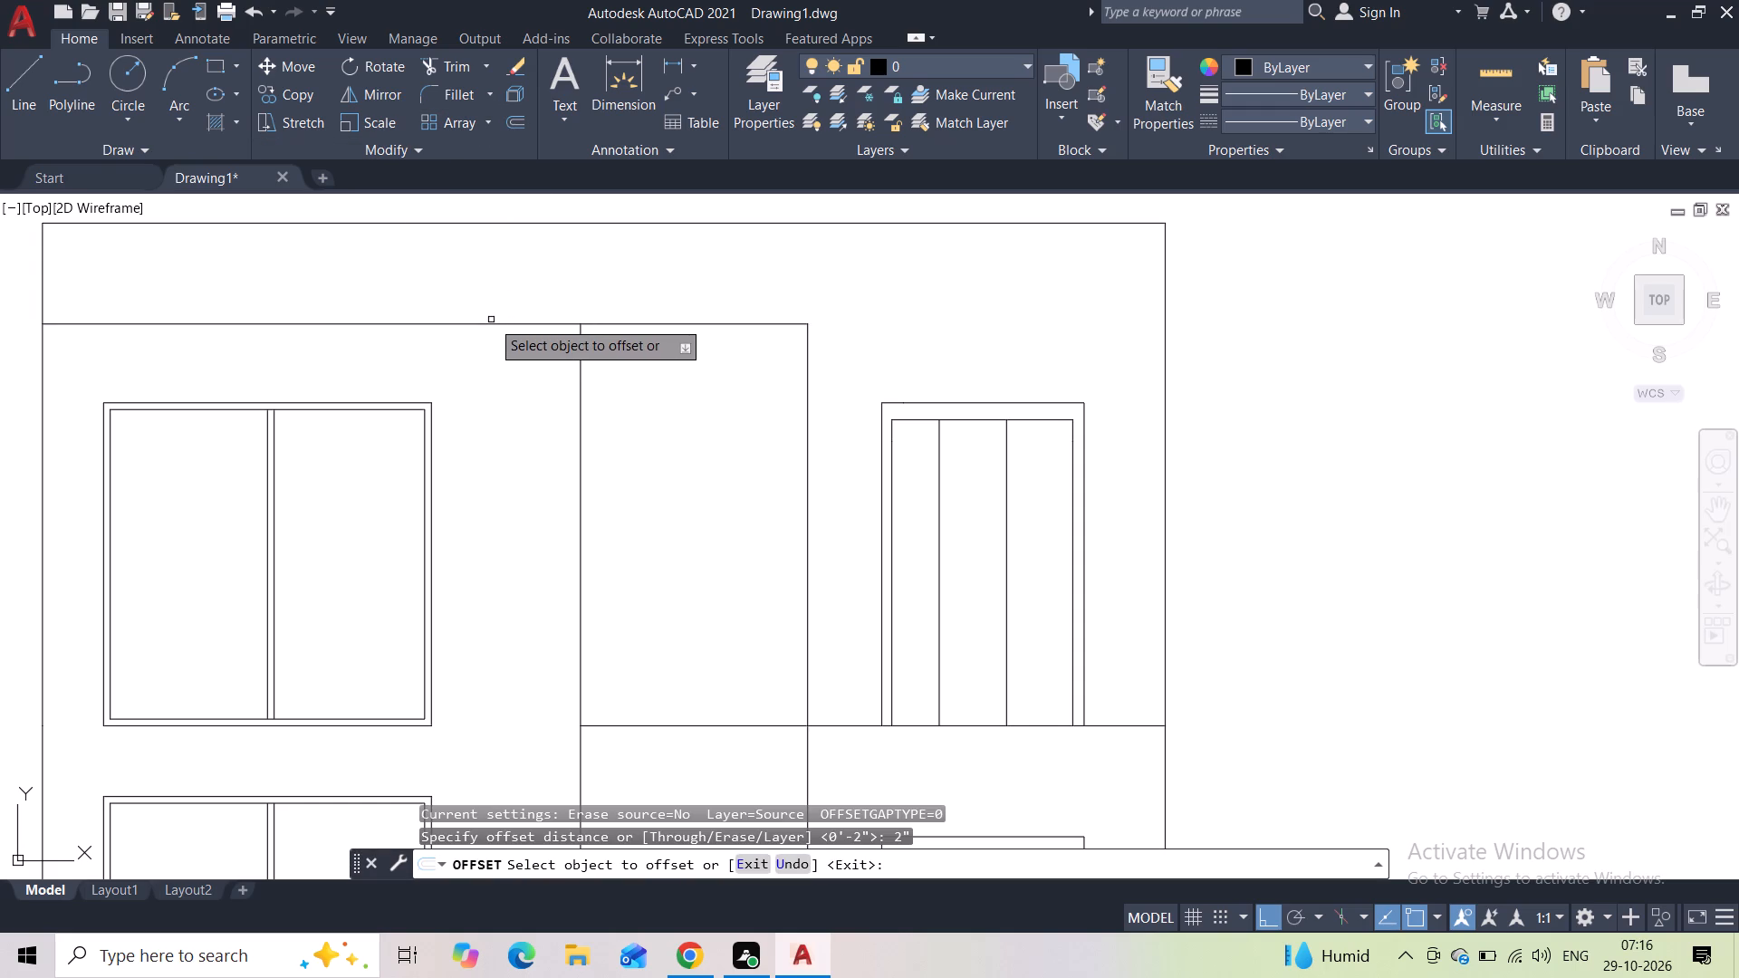
left_click(483, 326)
left_click(481, 295)
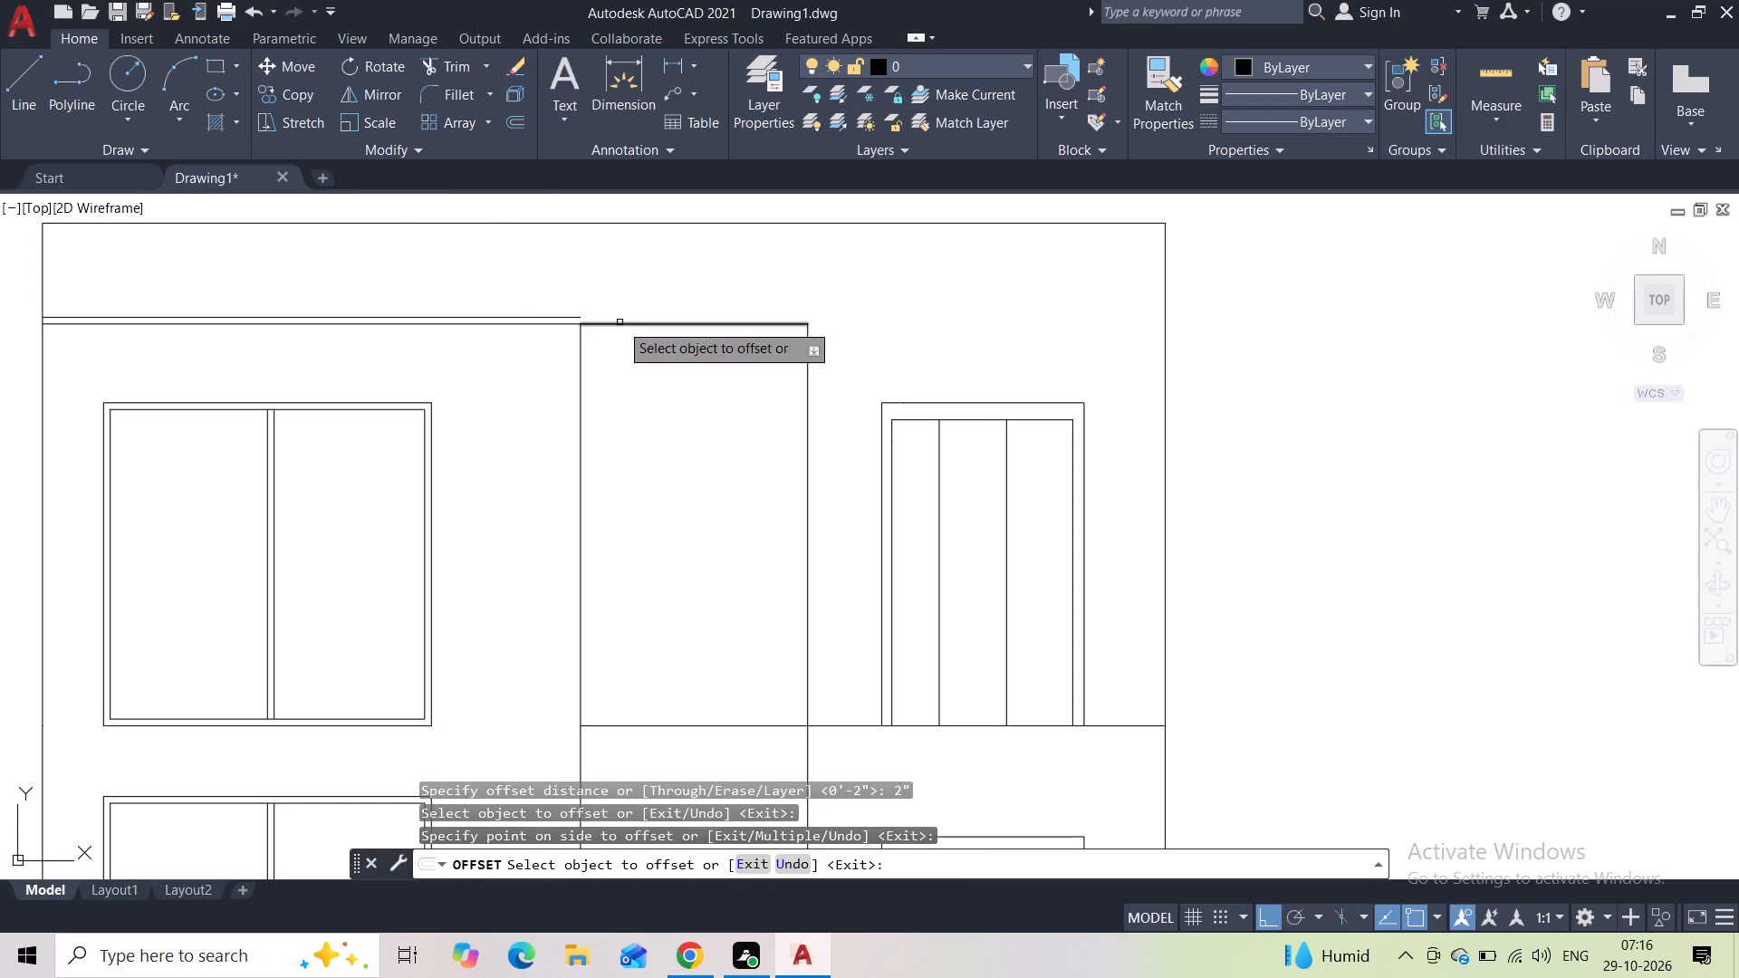
left_click(620, 322)
left_click(619, 294)
key("Escape")
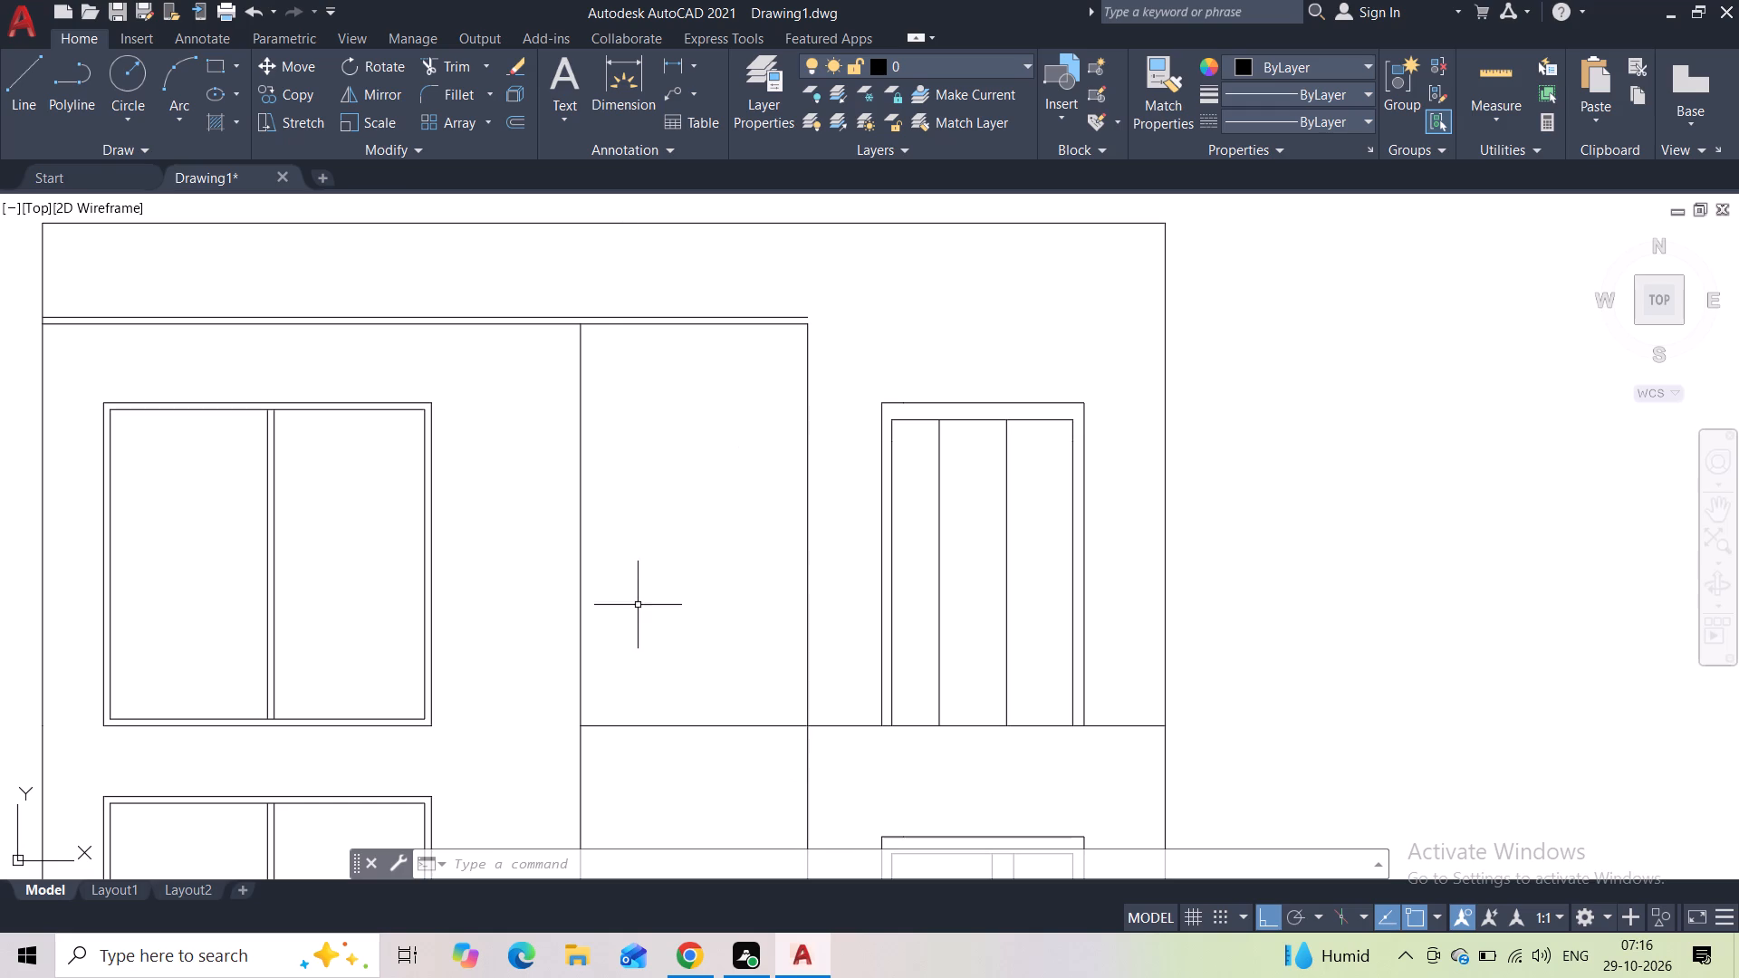
Draw a short vertical line closing the 2" gap at the narrow bay's end of the offset top lines.
left_click(32, 103)
scroll(798, 303, "up", 2)
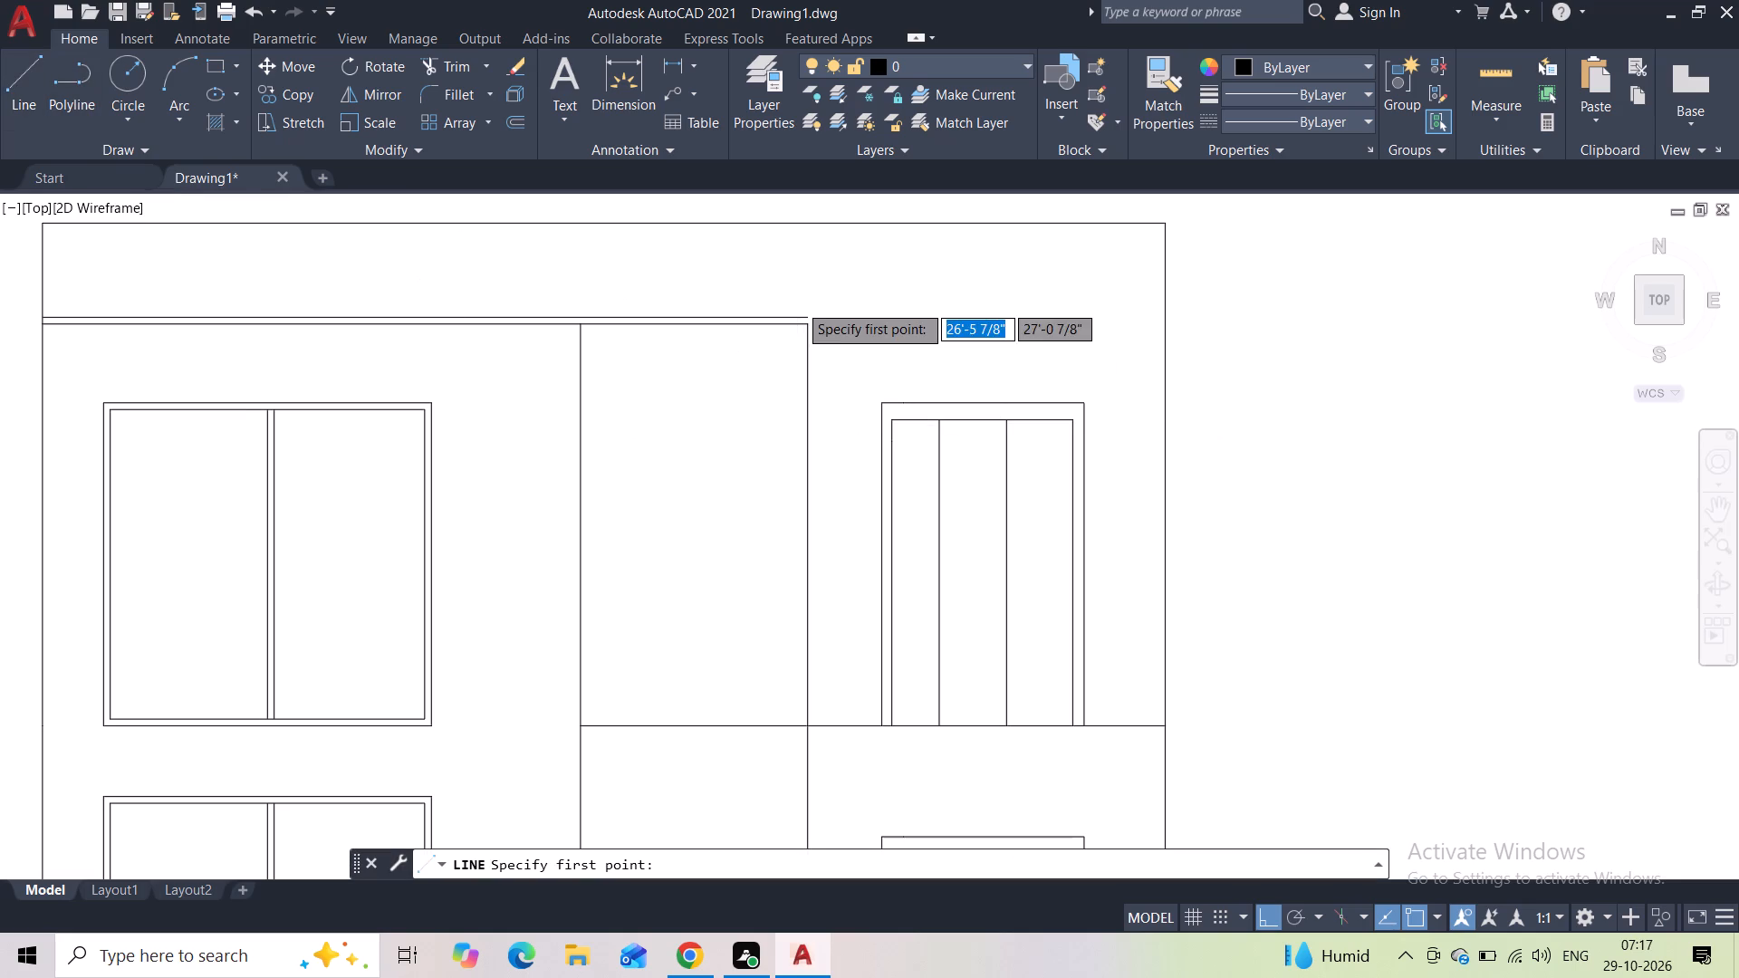
scroll(798, 303, "up", 5)
scroll(918, 553, "down", 4)
scroll(918, 556, "up", 1)
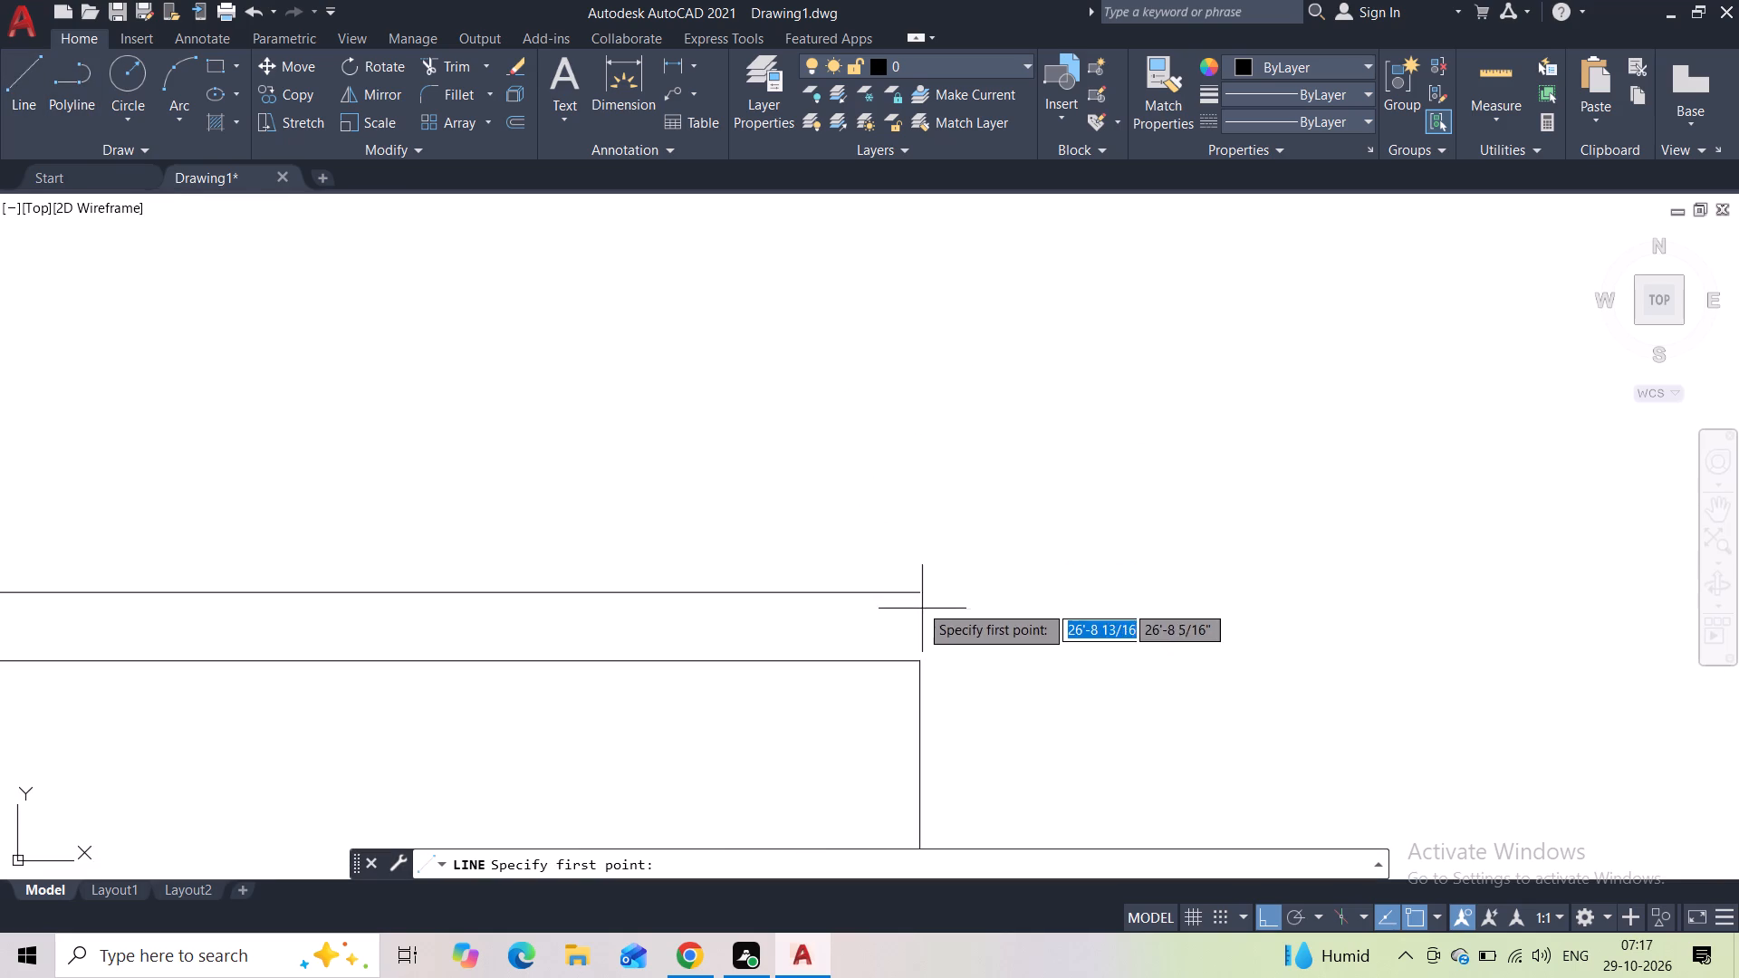
left_click(916, 592)
left_click(916, 654)
key("Escape")
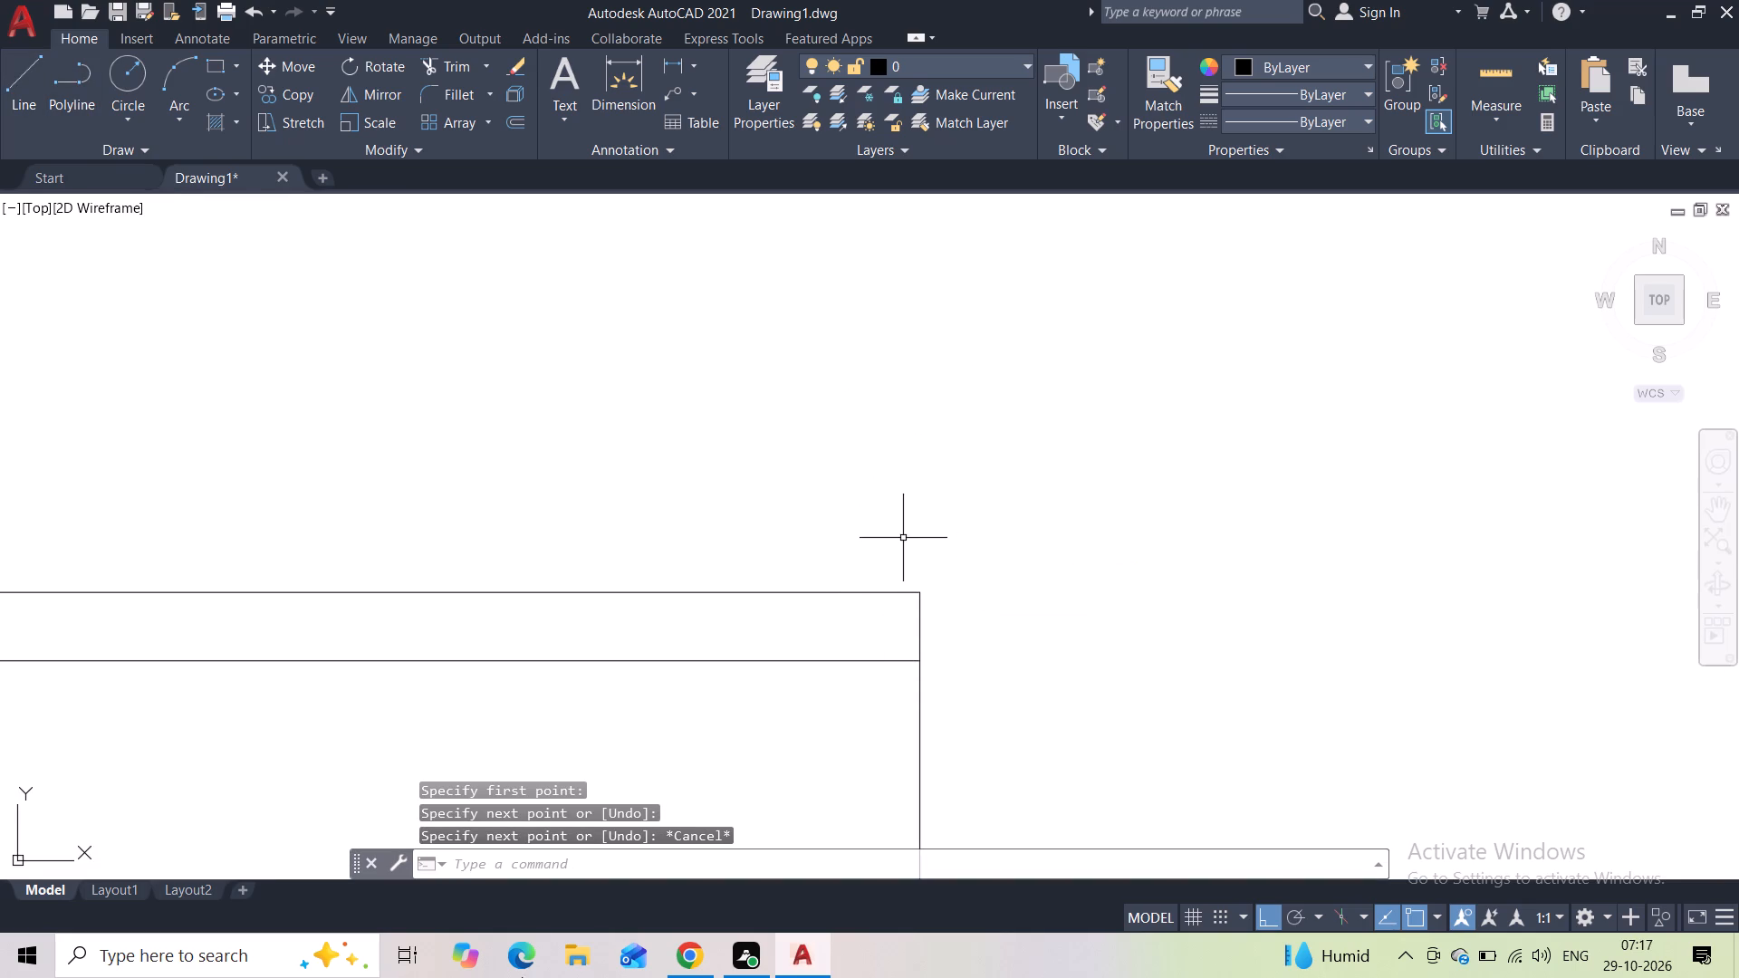
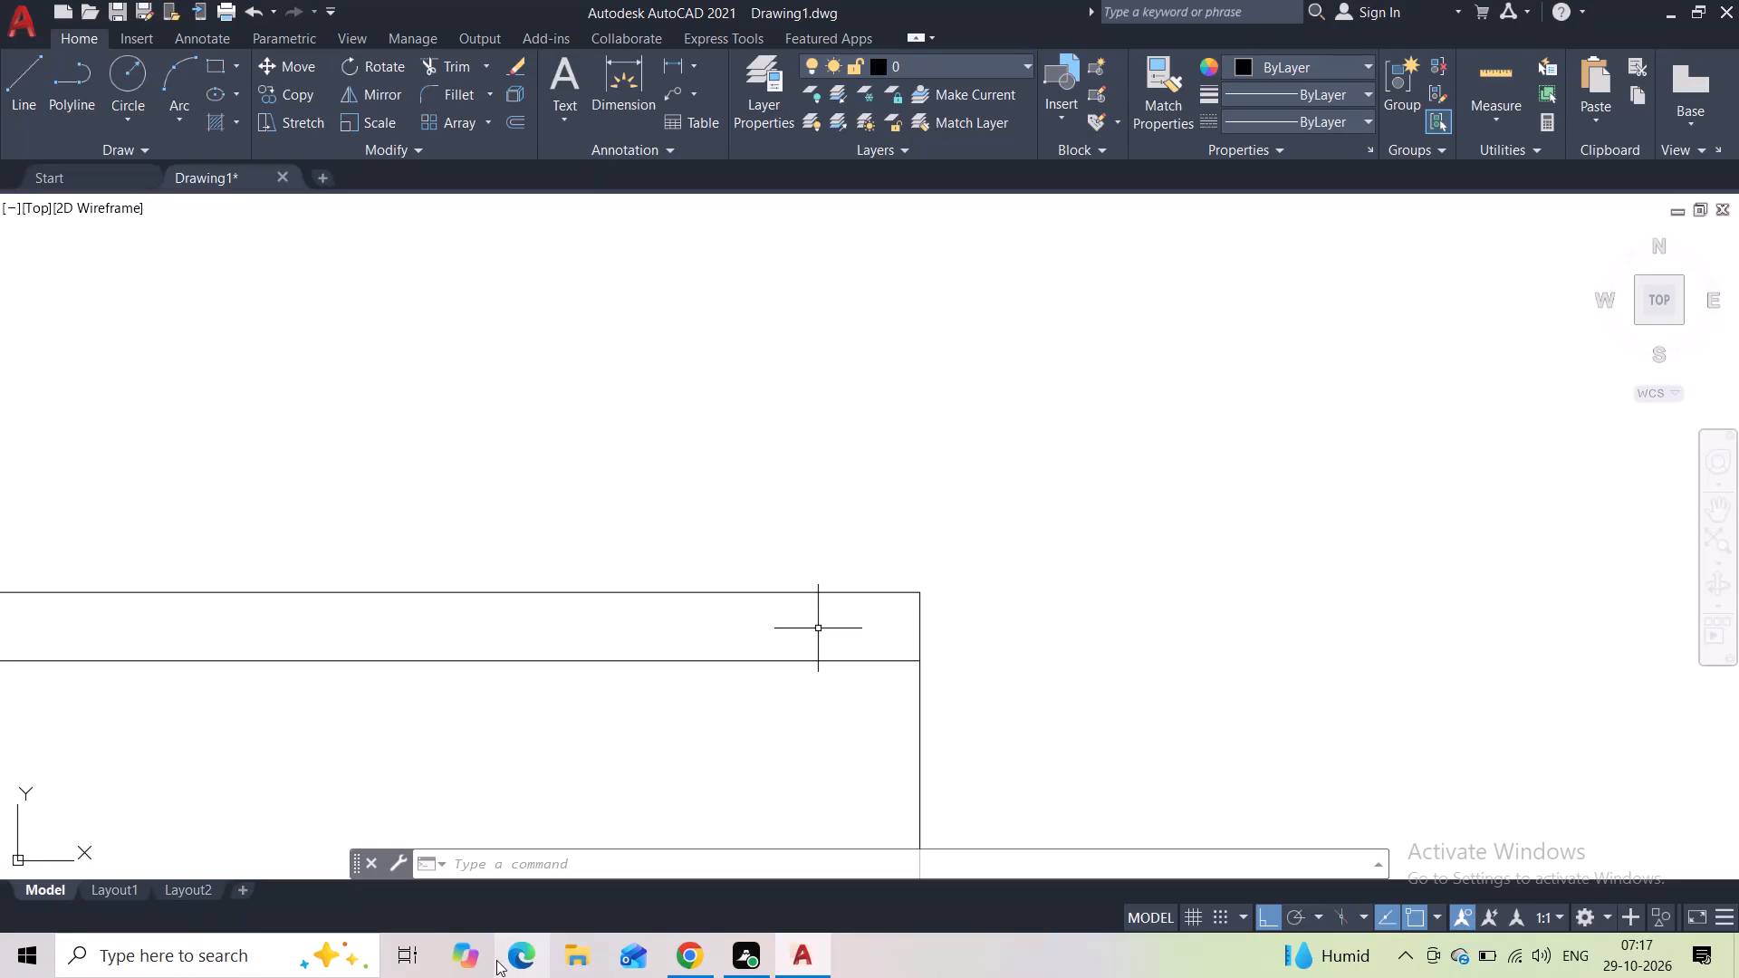
Draw a three-sided line outline about 19'-0 1/2" wide above the elevation's top edge, from the wide bay's outer corner to the narrow bay's end.
scroll(496, 962, "down", 5)
scroll(663, 659, "down", 3)
middle_click_drag(583, 753, 585, 753)
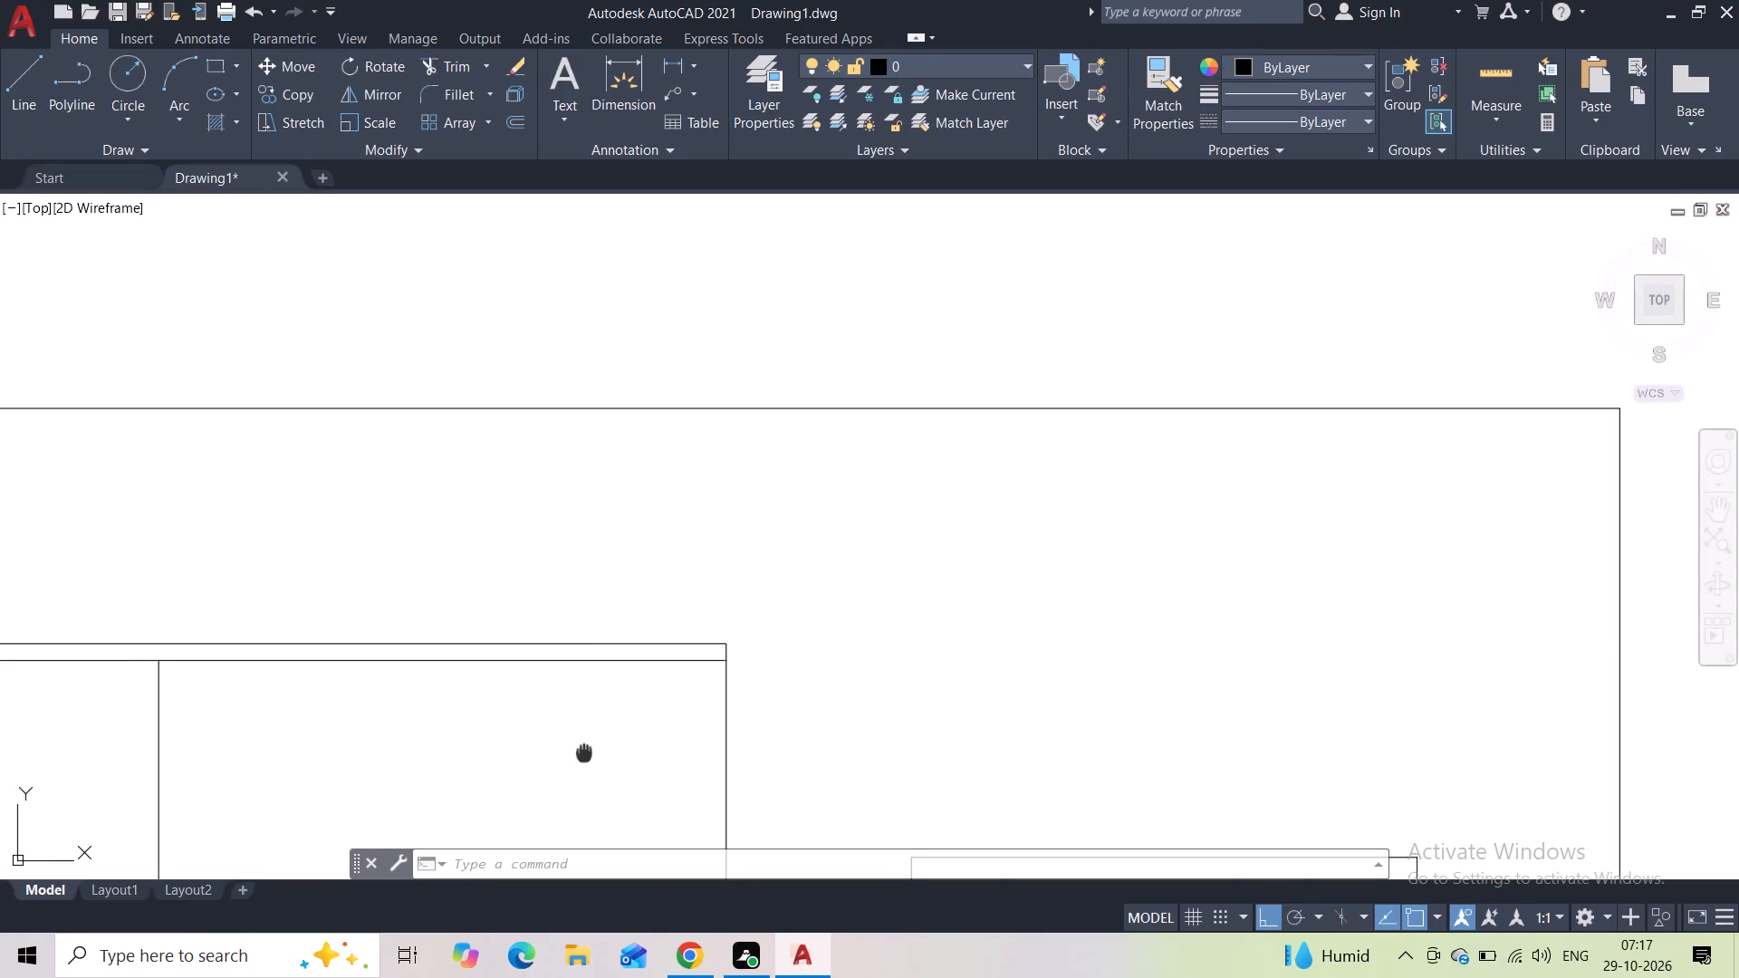
middle_click_drag(585, 753, 856, 572)
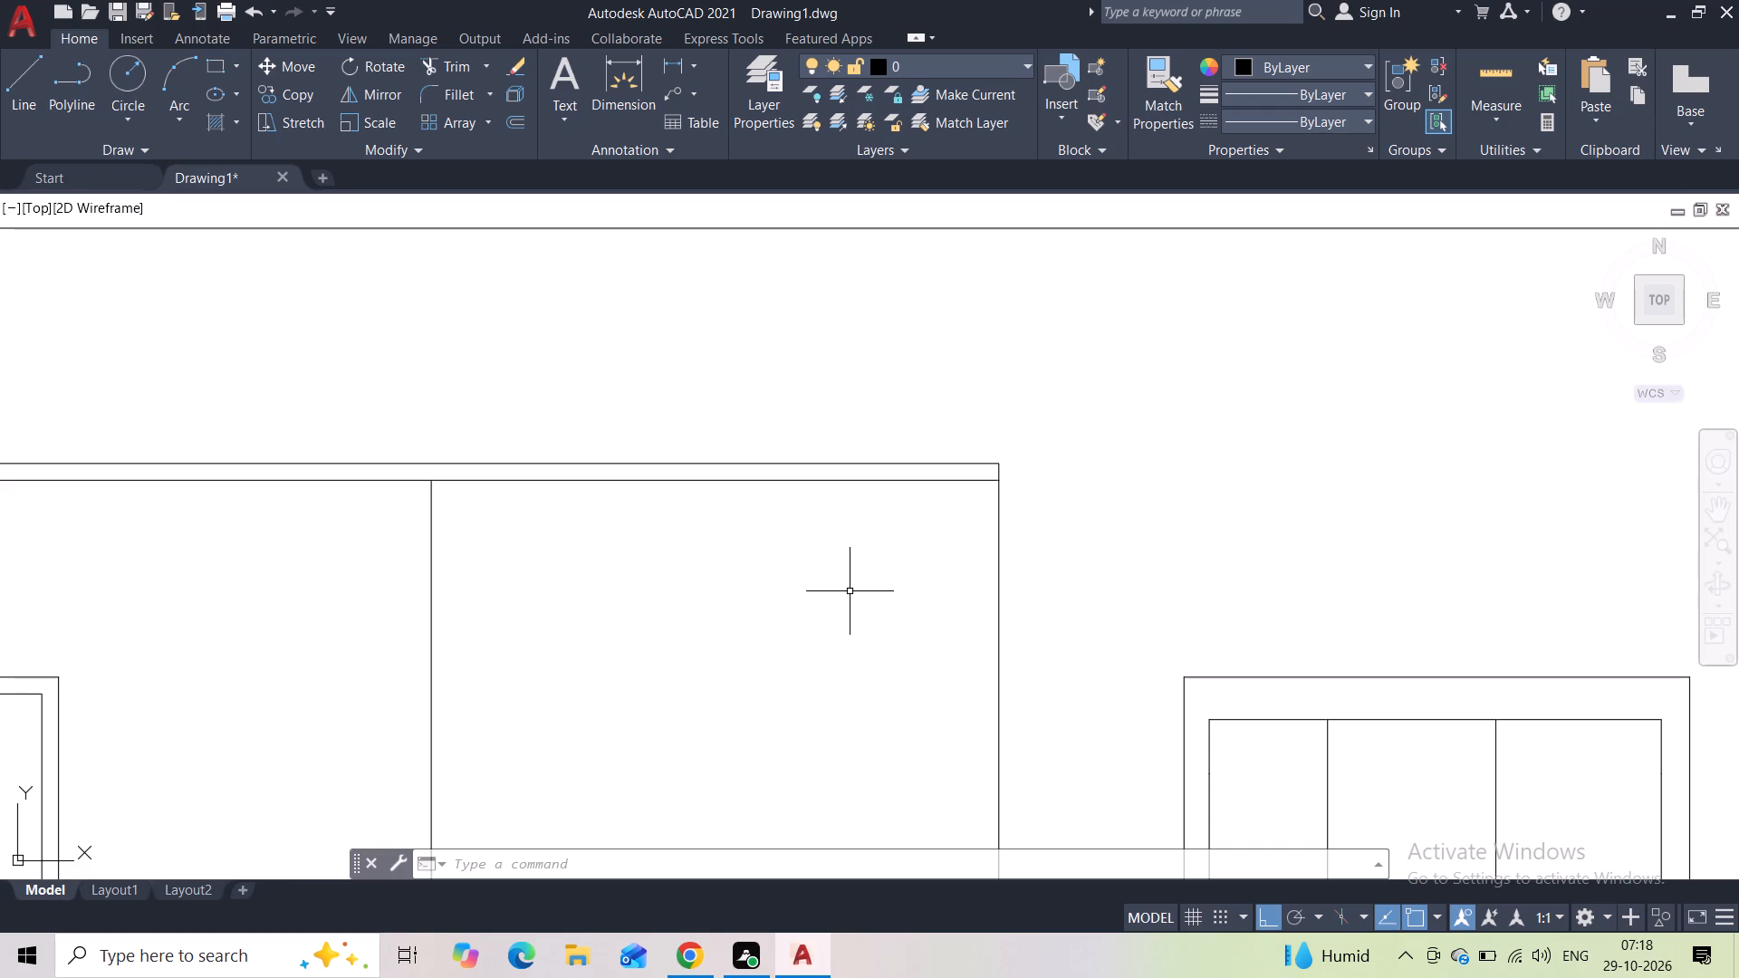
scroll(850, 591, "down", 5)
scroll(787, 584, "up", 2)
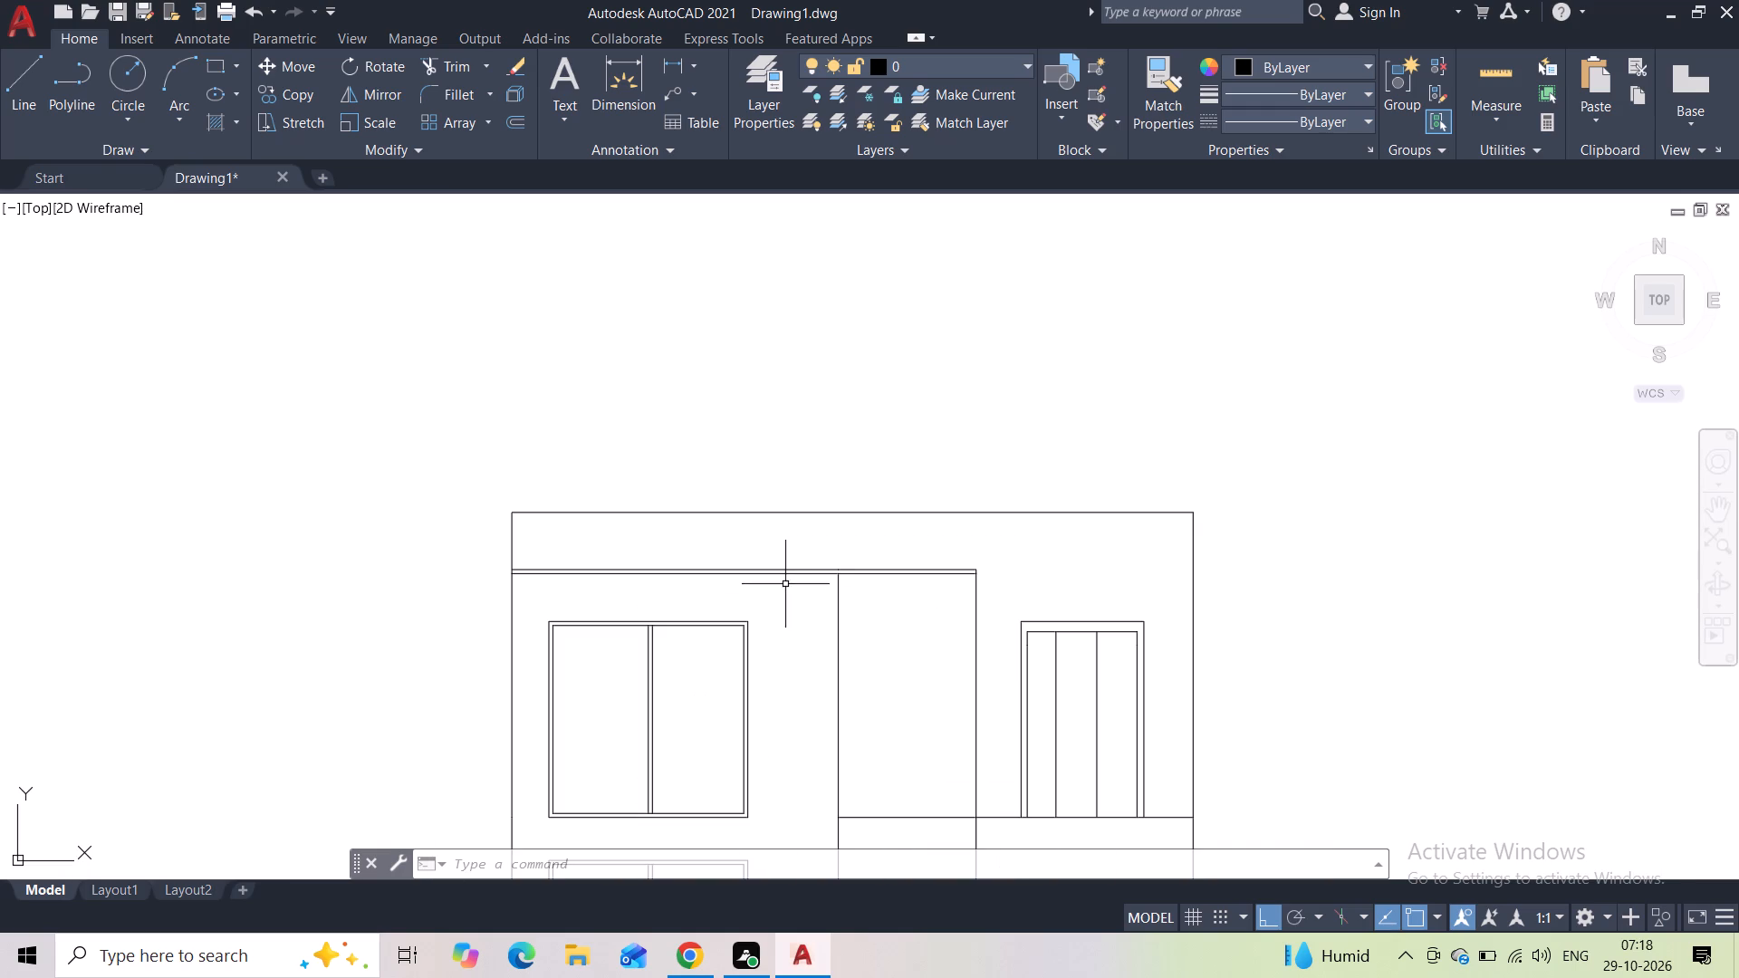
left_click(20, 86)
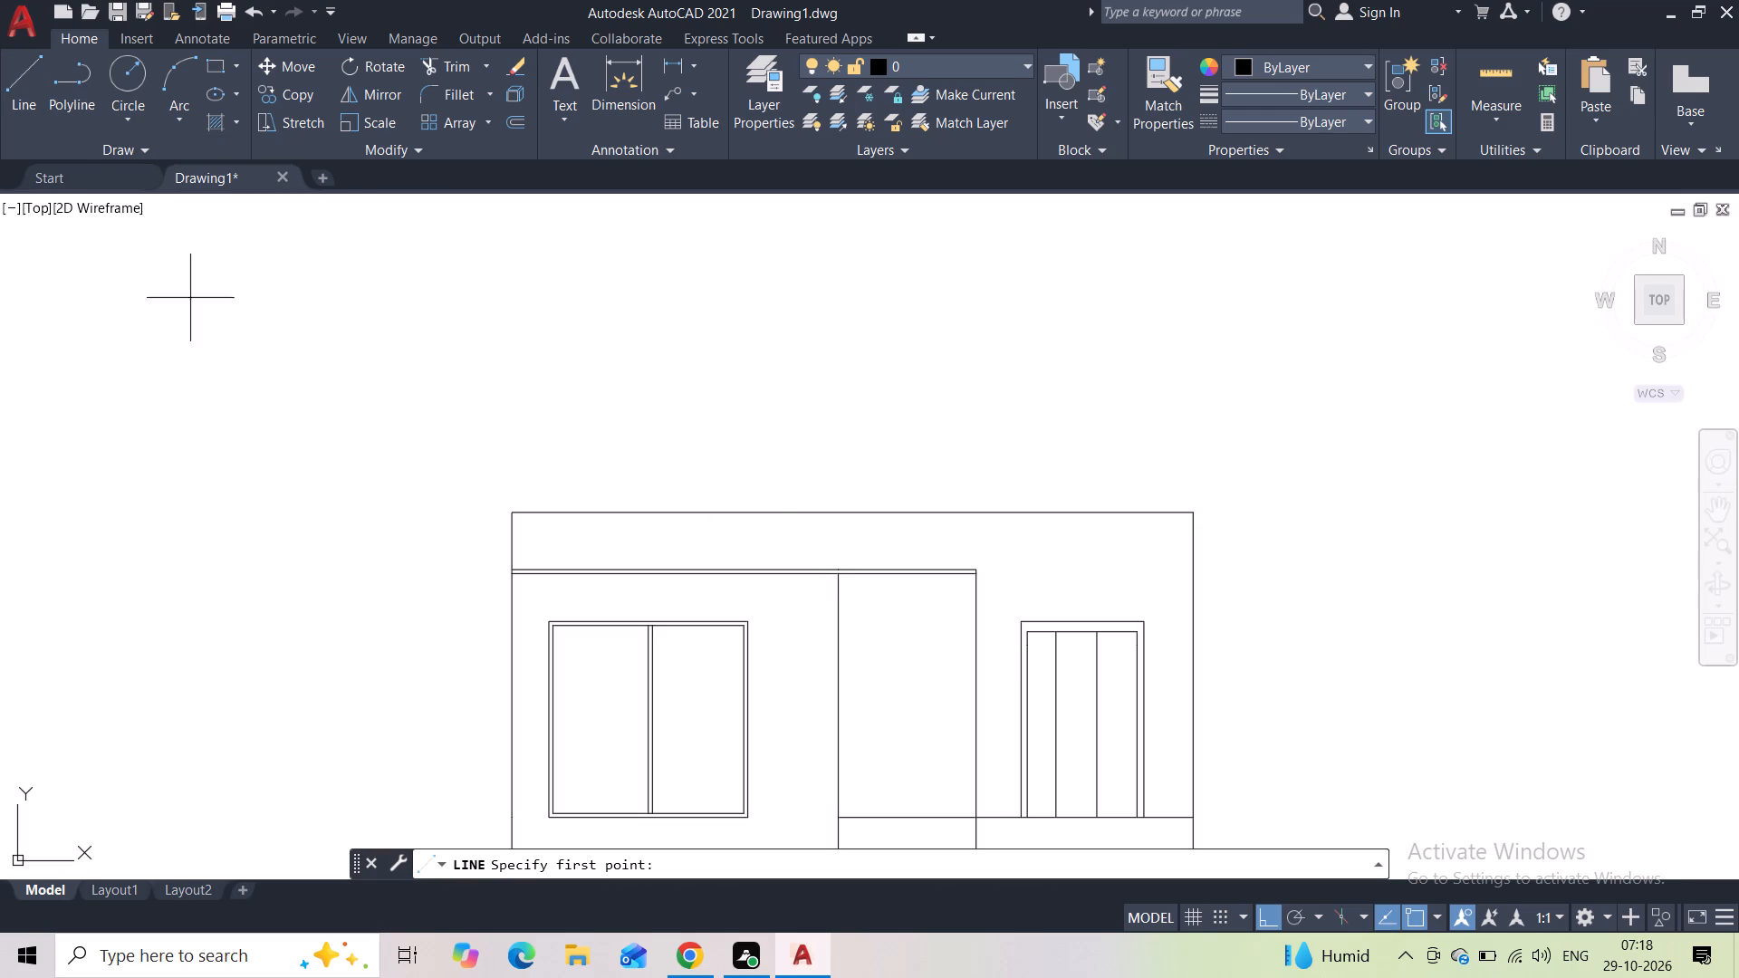
left_click(516, 513)
left_click(529, 372)
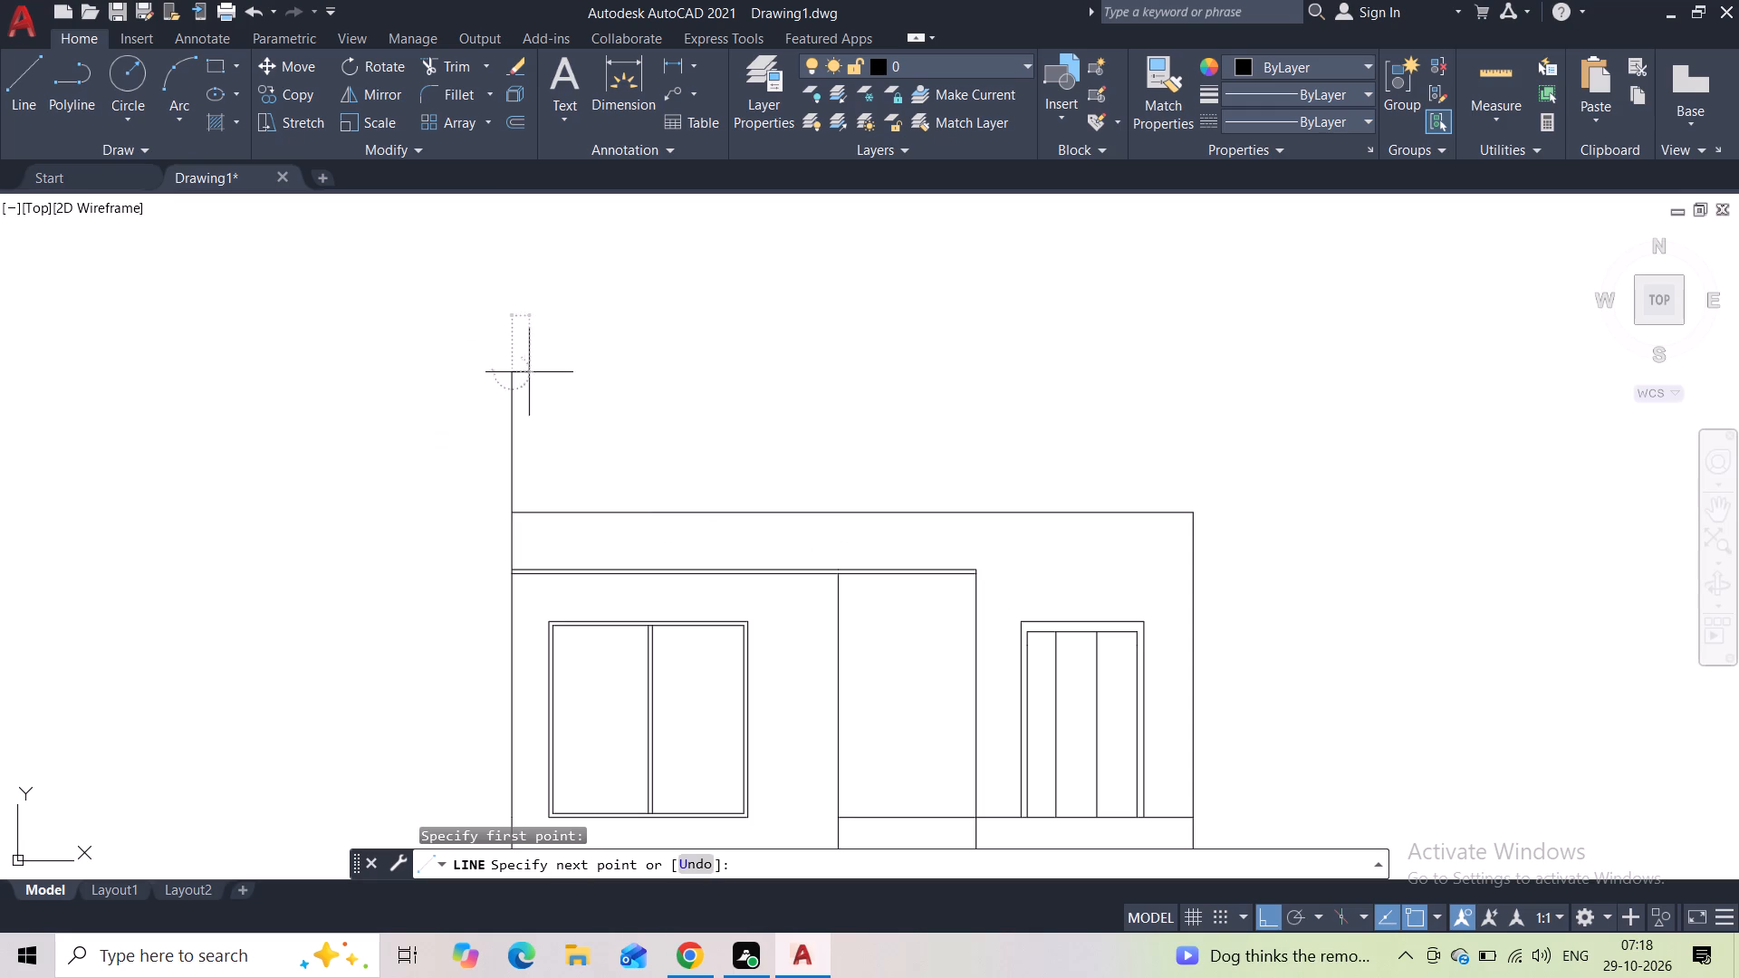
scroll(977, 580, "up", 3)
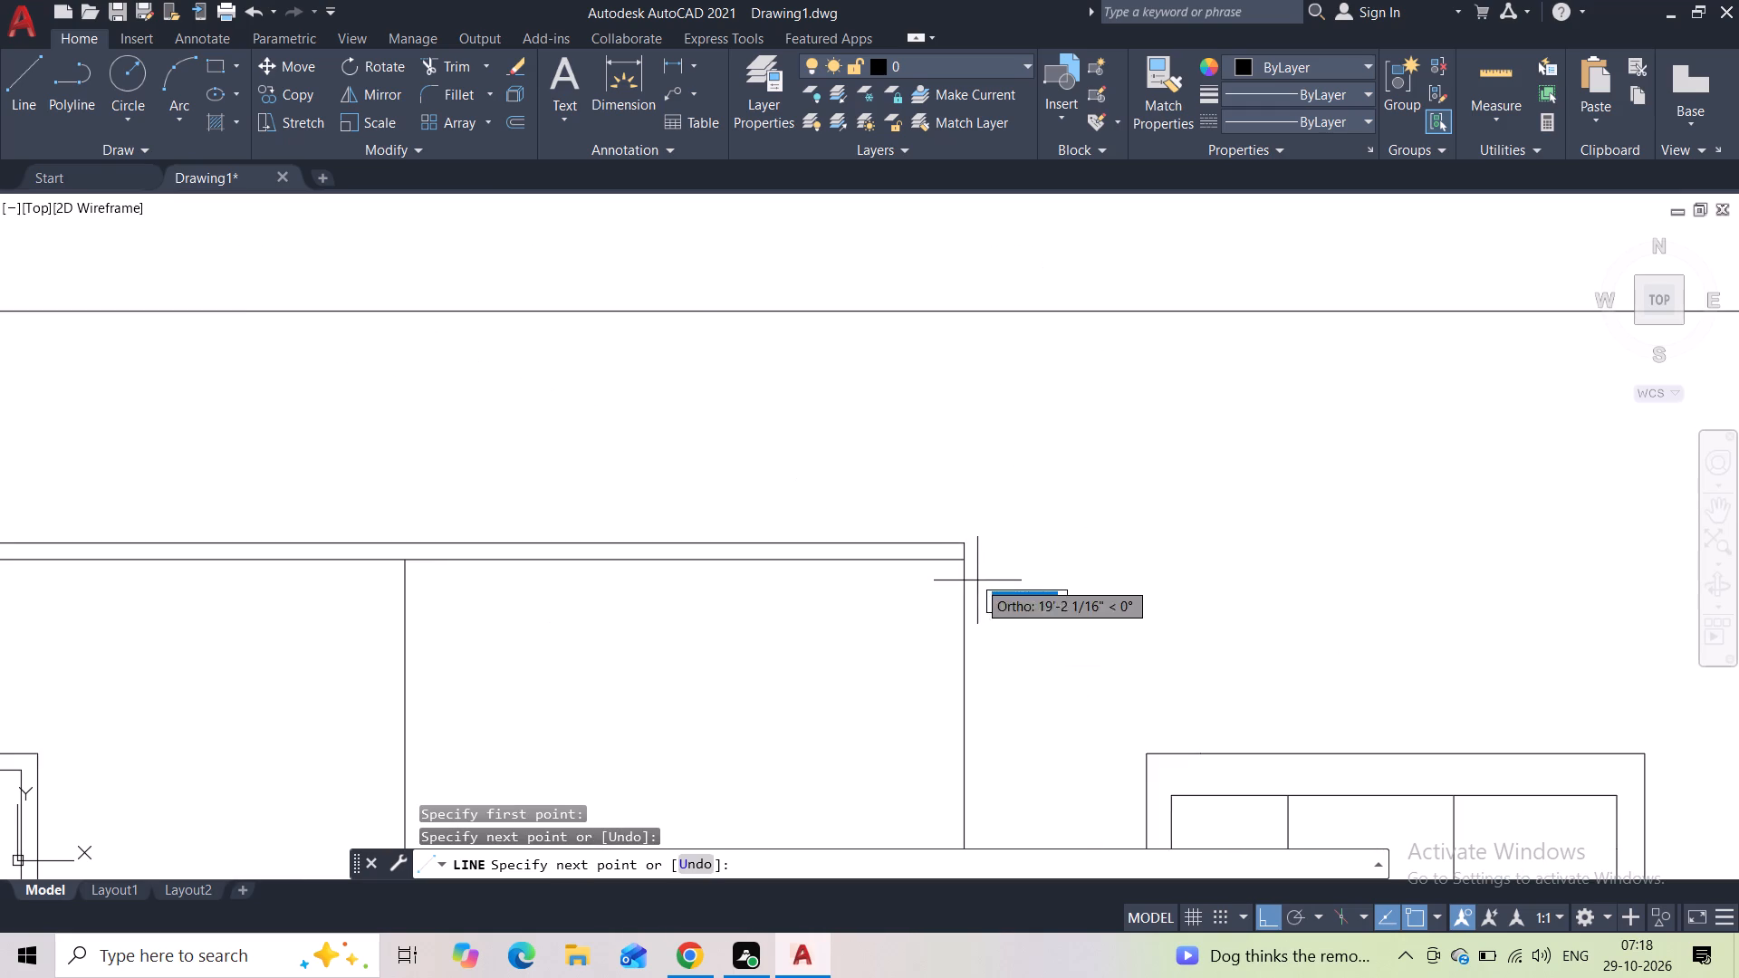
middle_click_drag(957, 278, 989, 647)
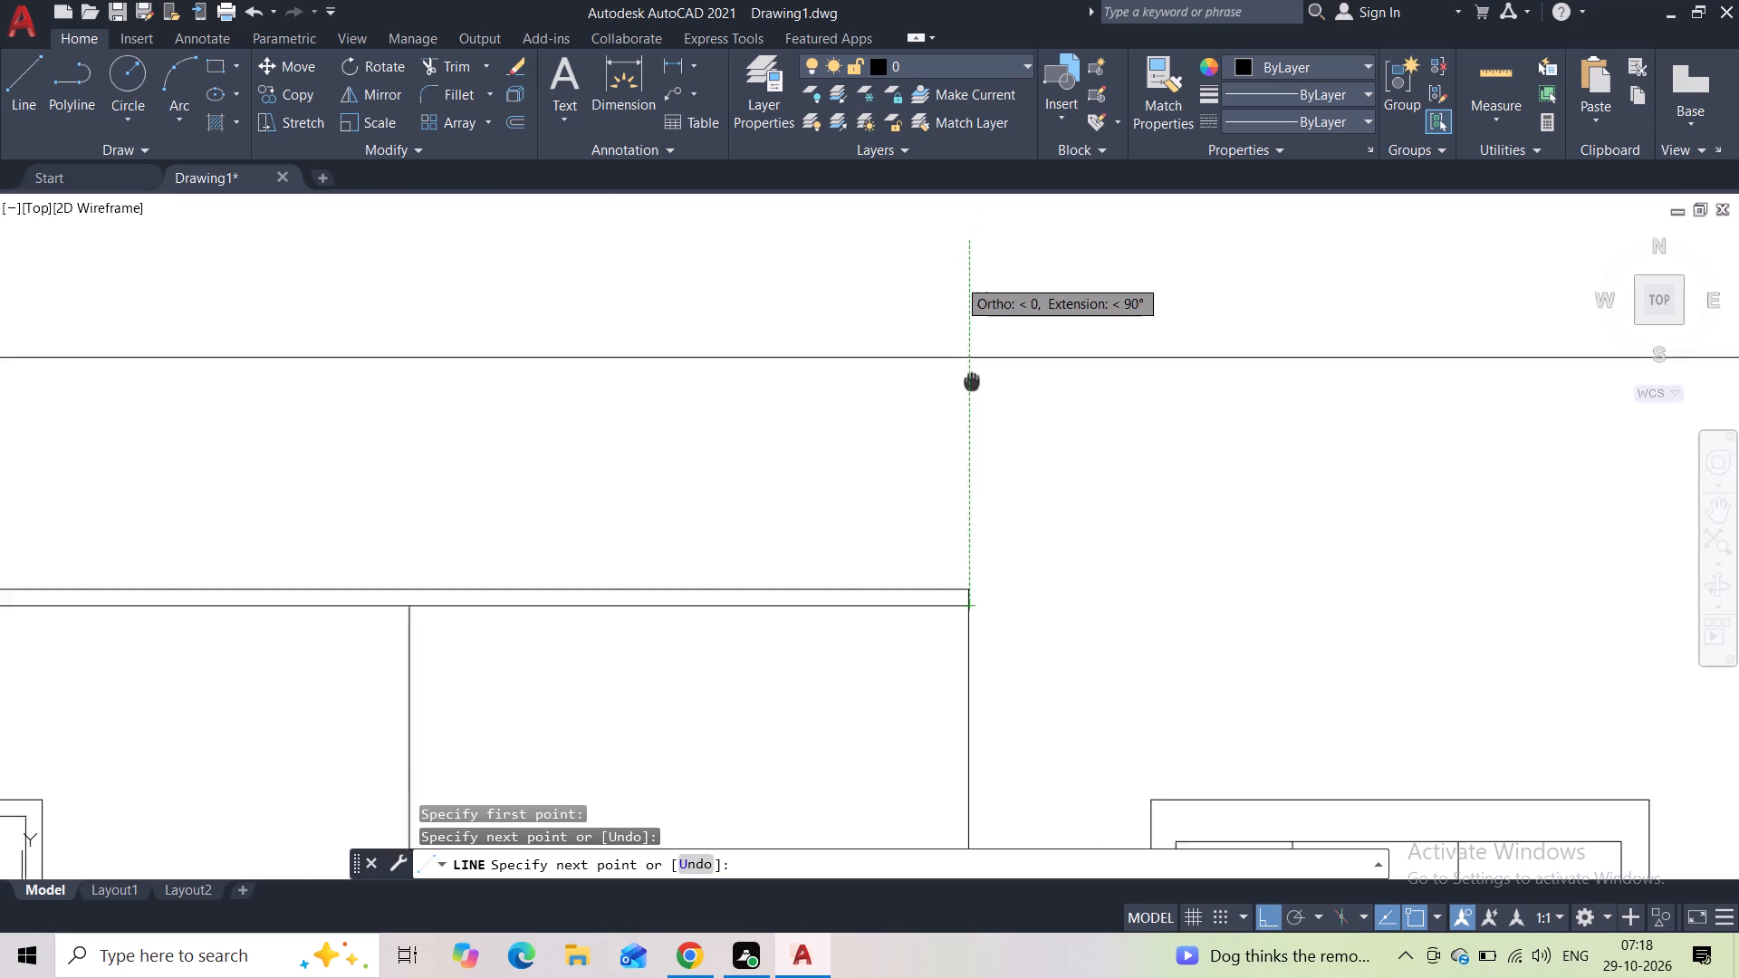
middle_click_drag(989, 647, 991, 666)
scroll(991, 666, "down", 2)
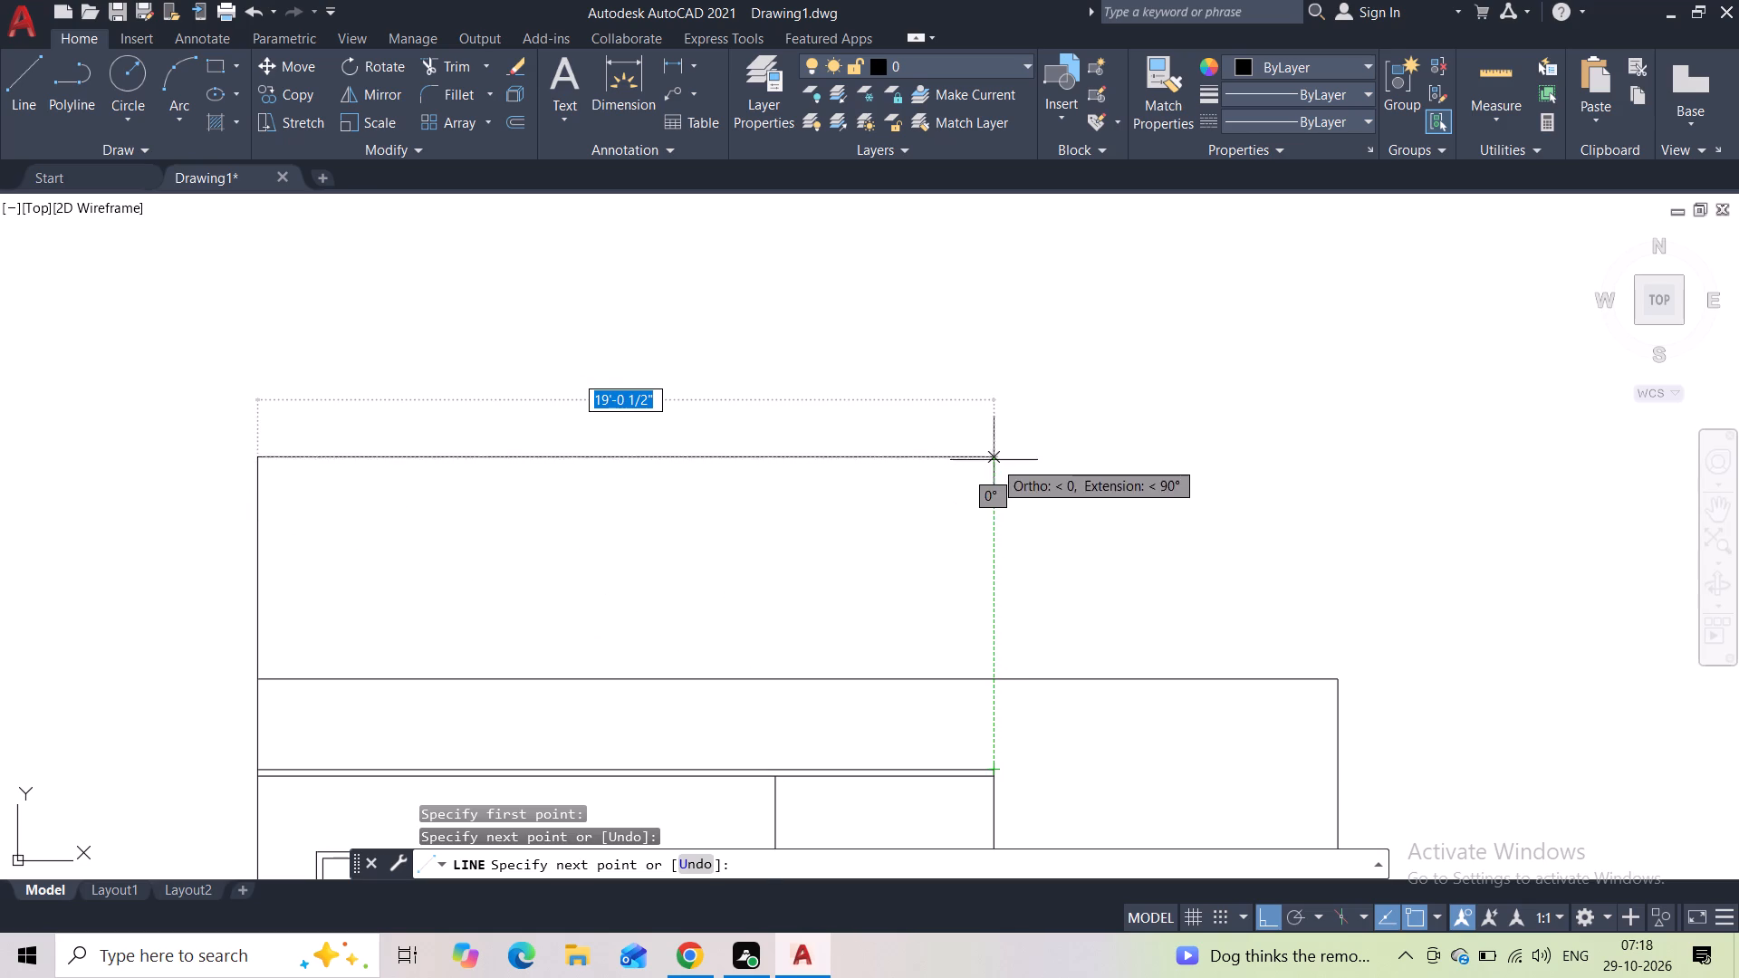
left_click(994, 460)
left_click(1002, 676)
key("Escape")
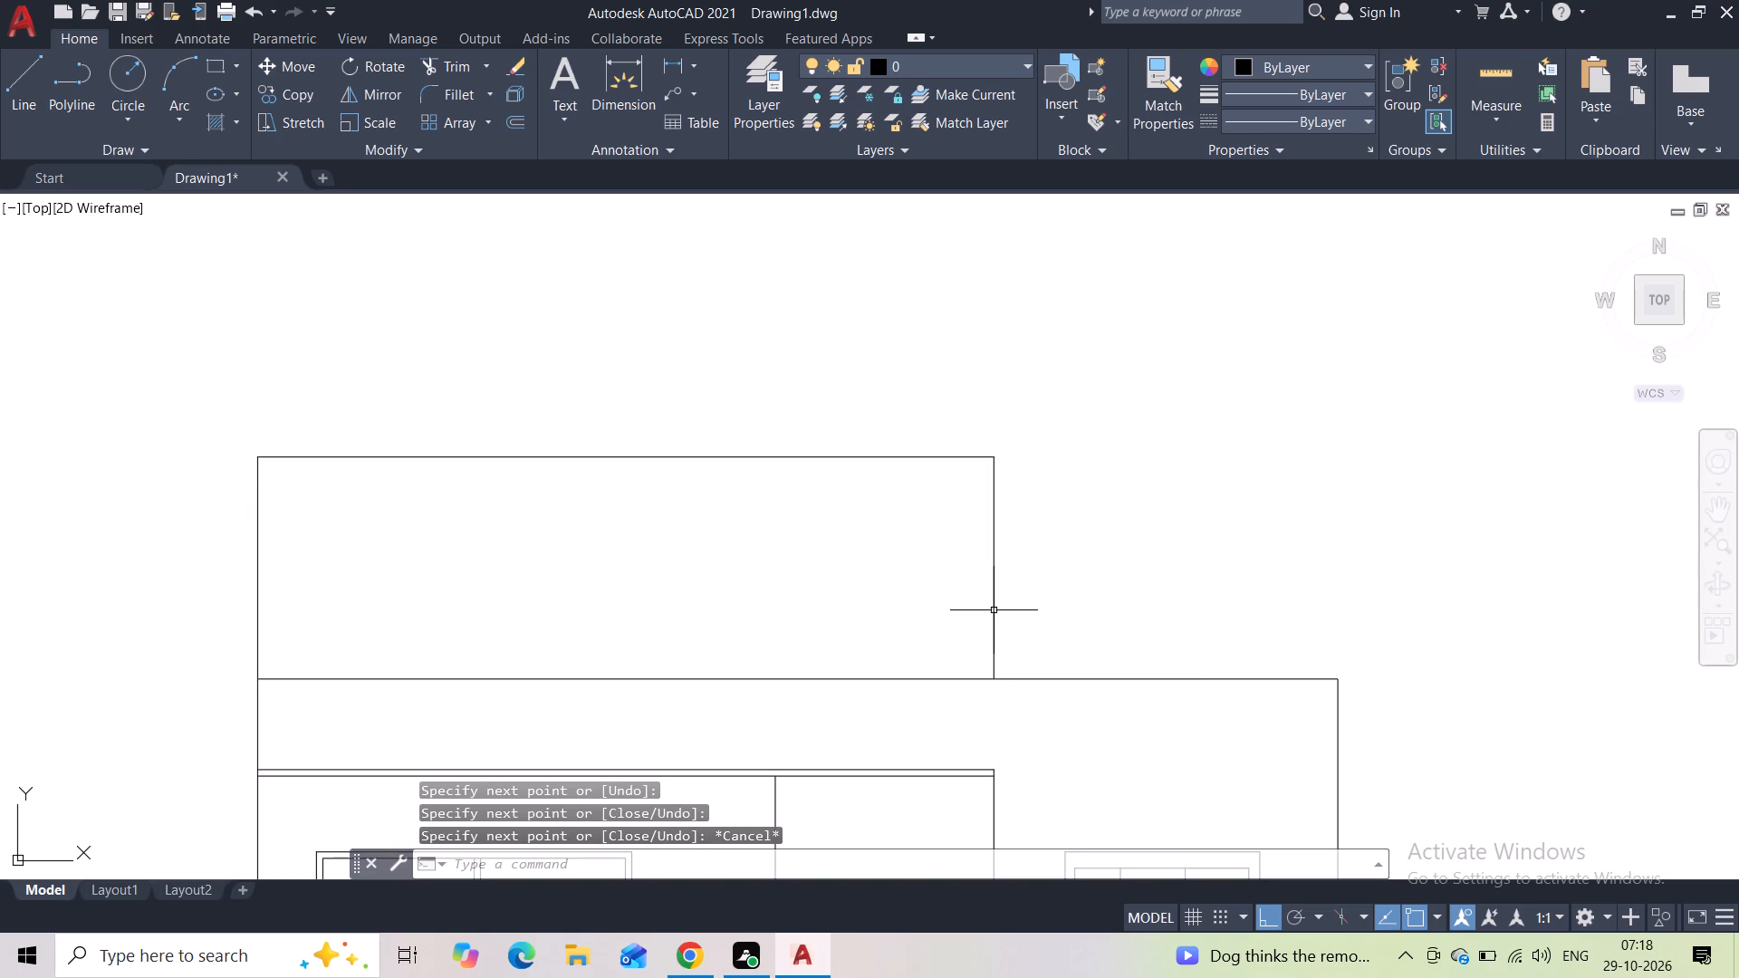
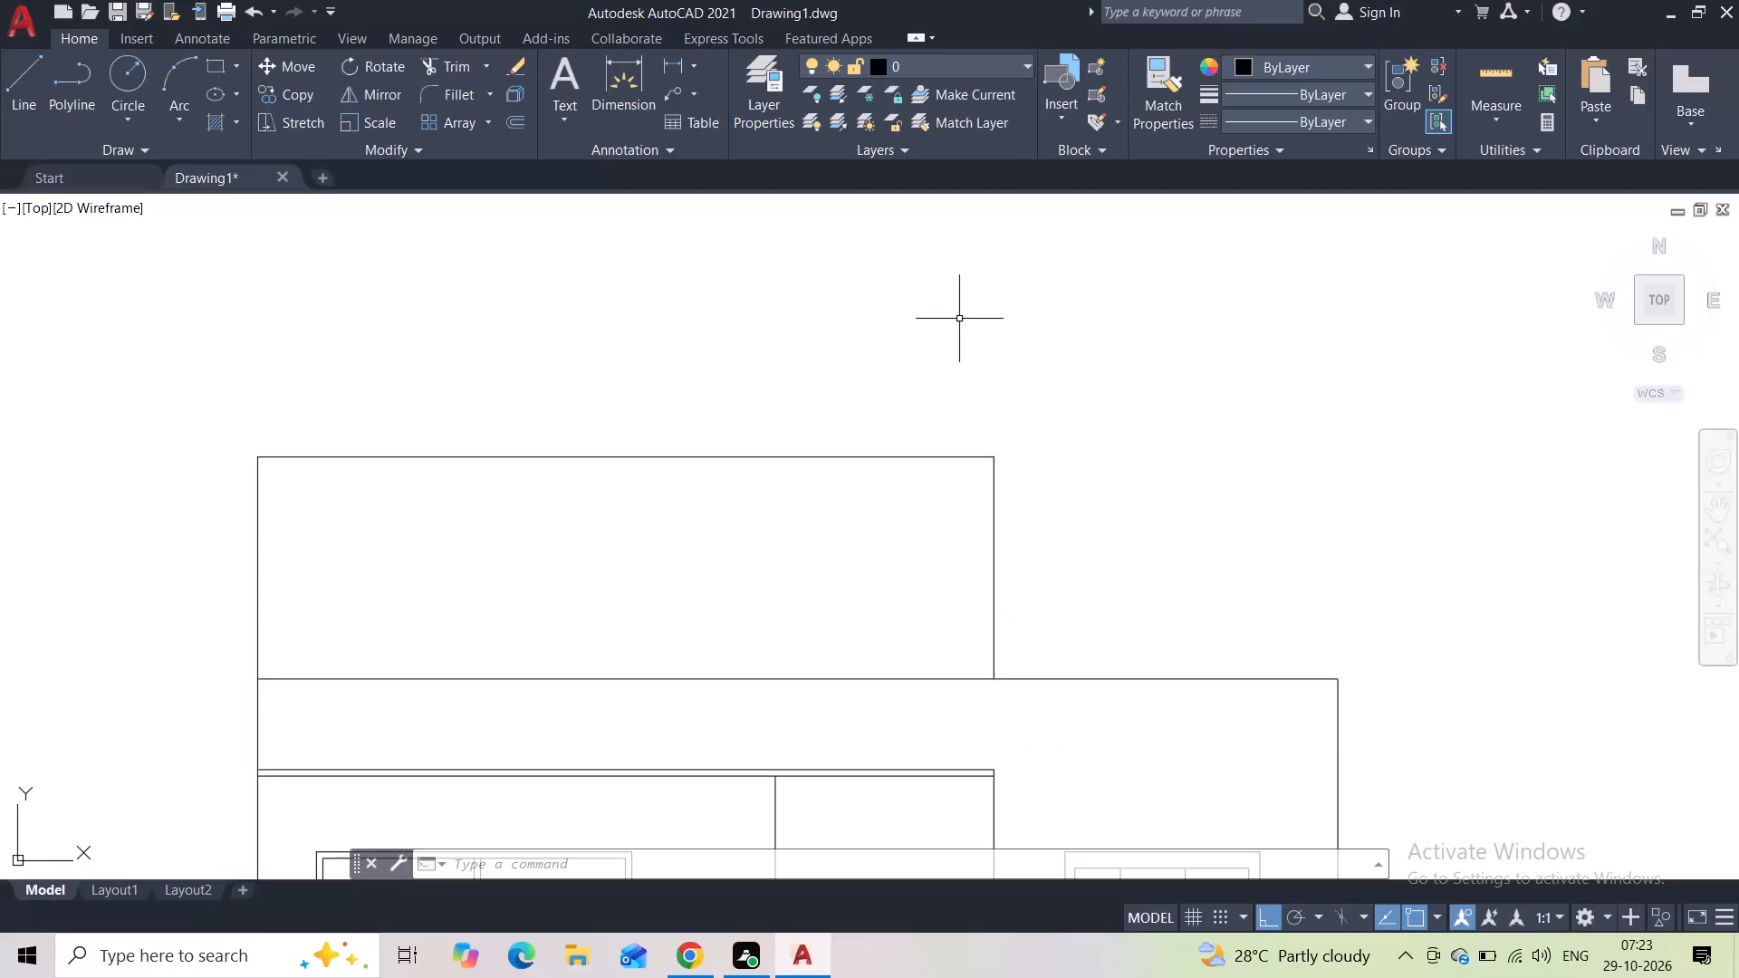
Examine the full elevation, from the rooftop outline down to both storeys, the base and the entrance steps.
scroll(1388, 619, "down", 1)
middle_click_drag(954, 578, 648, 438)
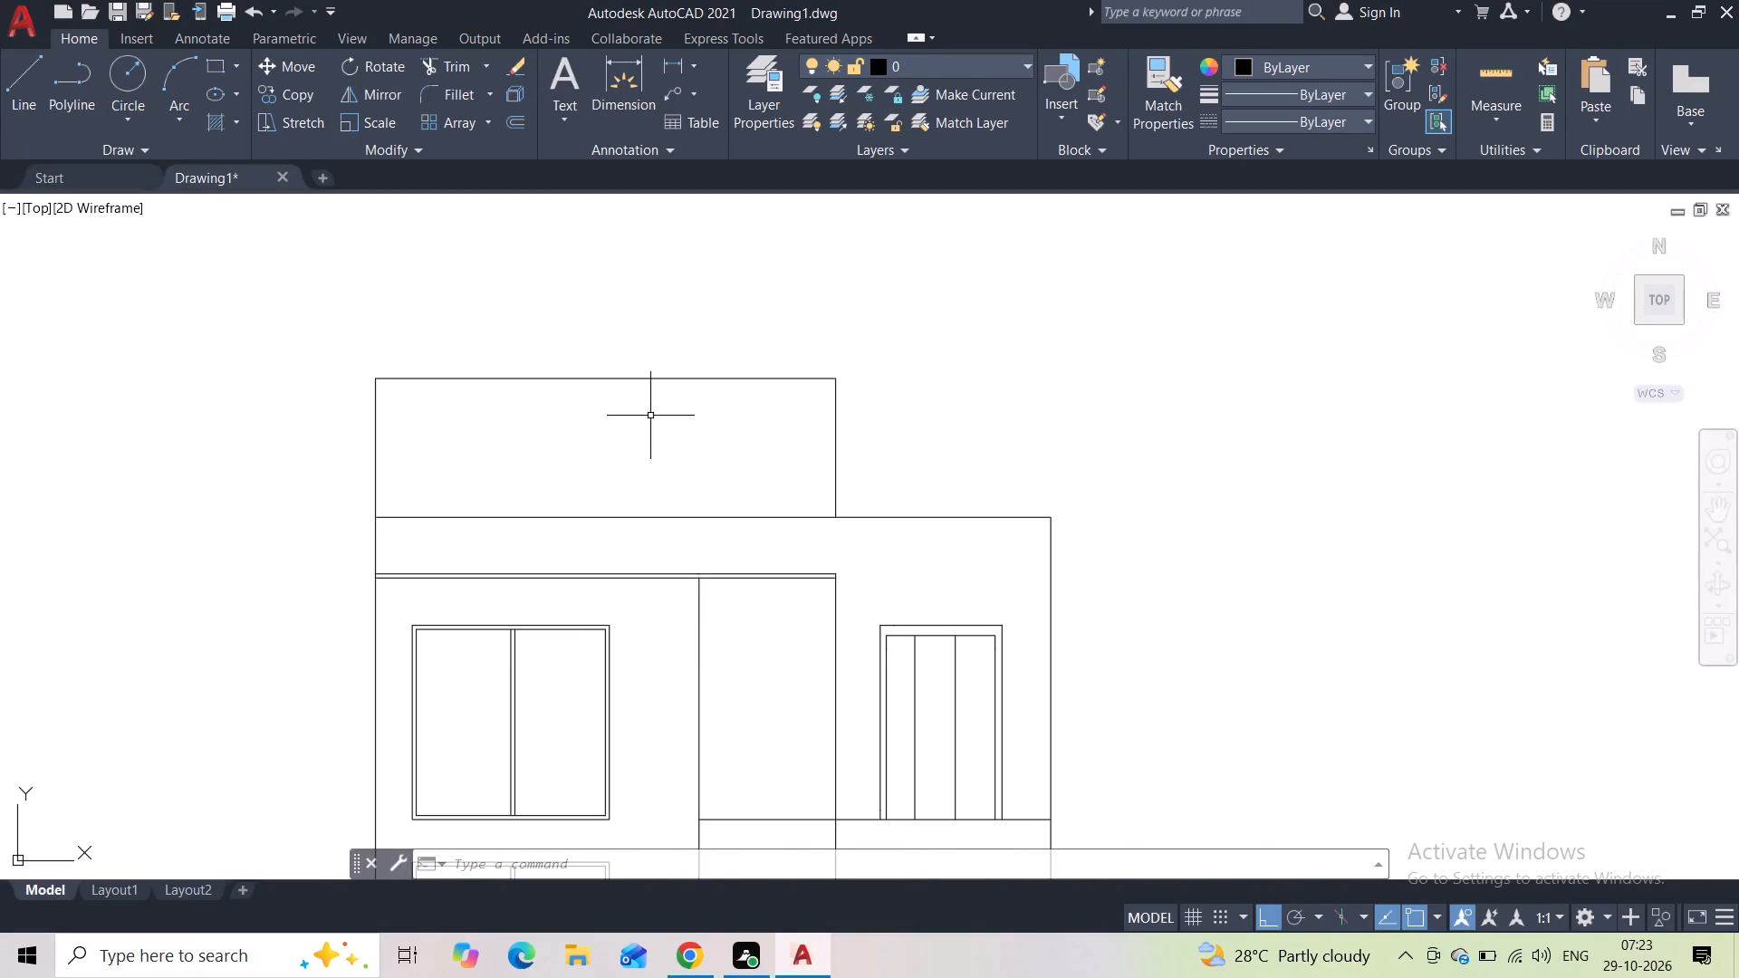
scroll(652, 443, "down", 1)
middle_click_drag(652, 449, 620, 425)
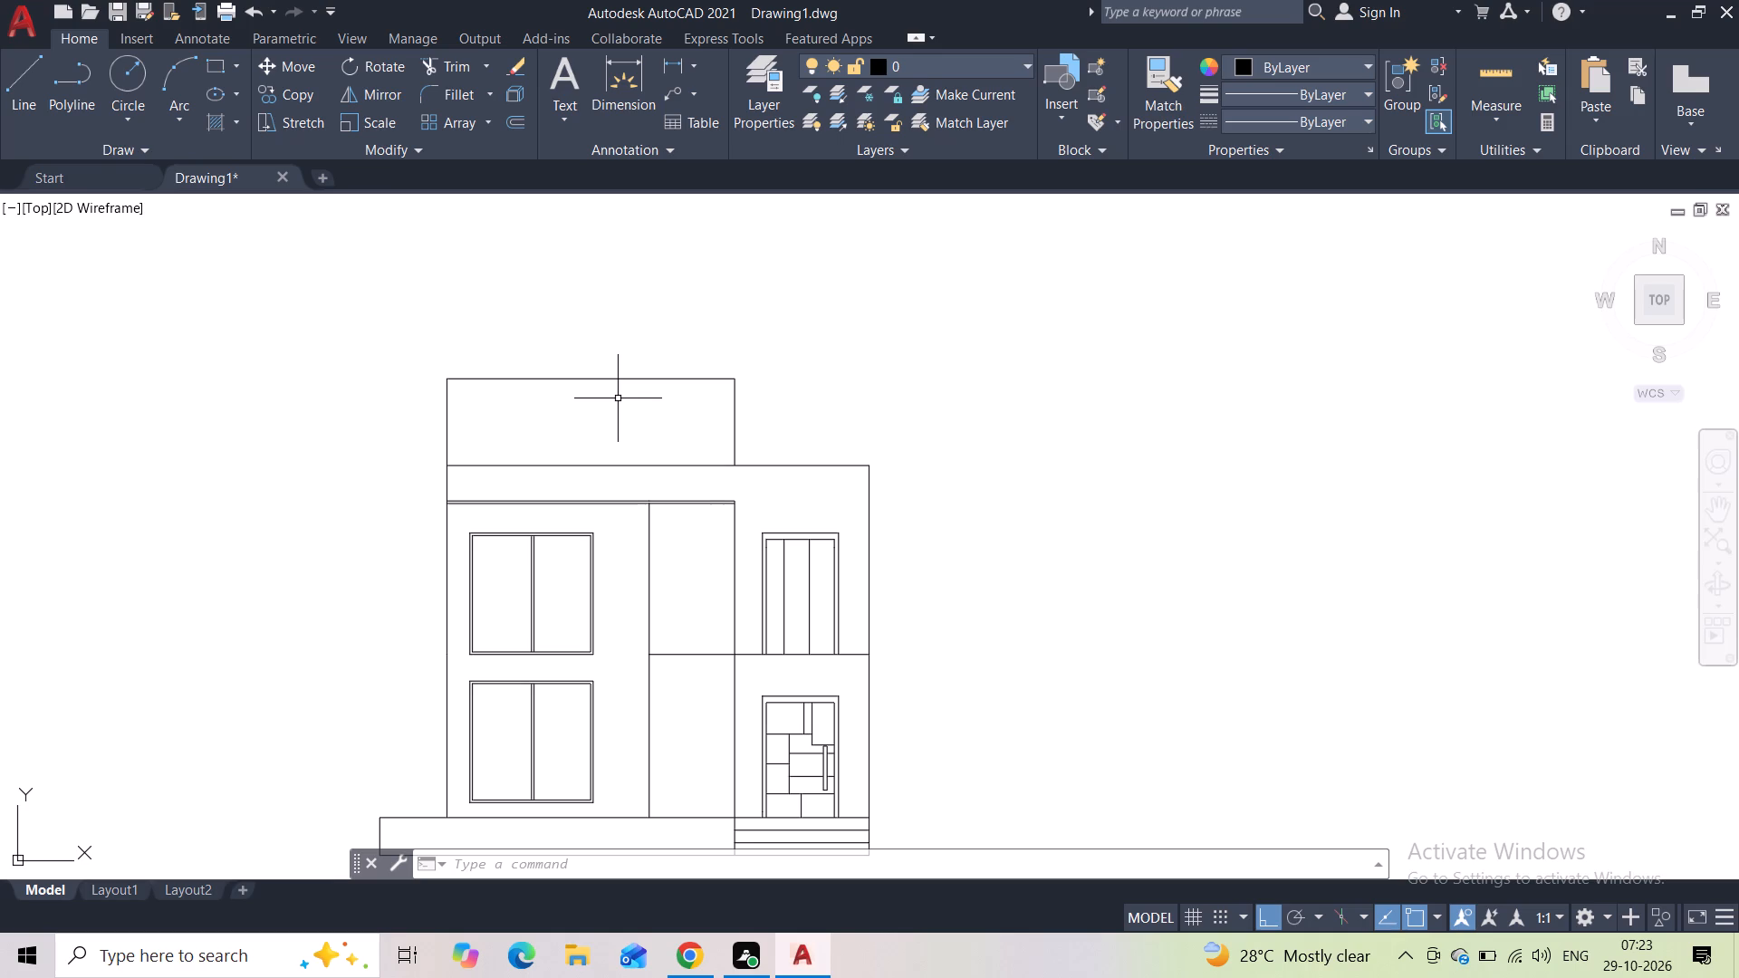
scroll(666, 494, "up", 1)
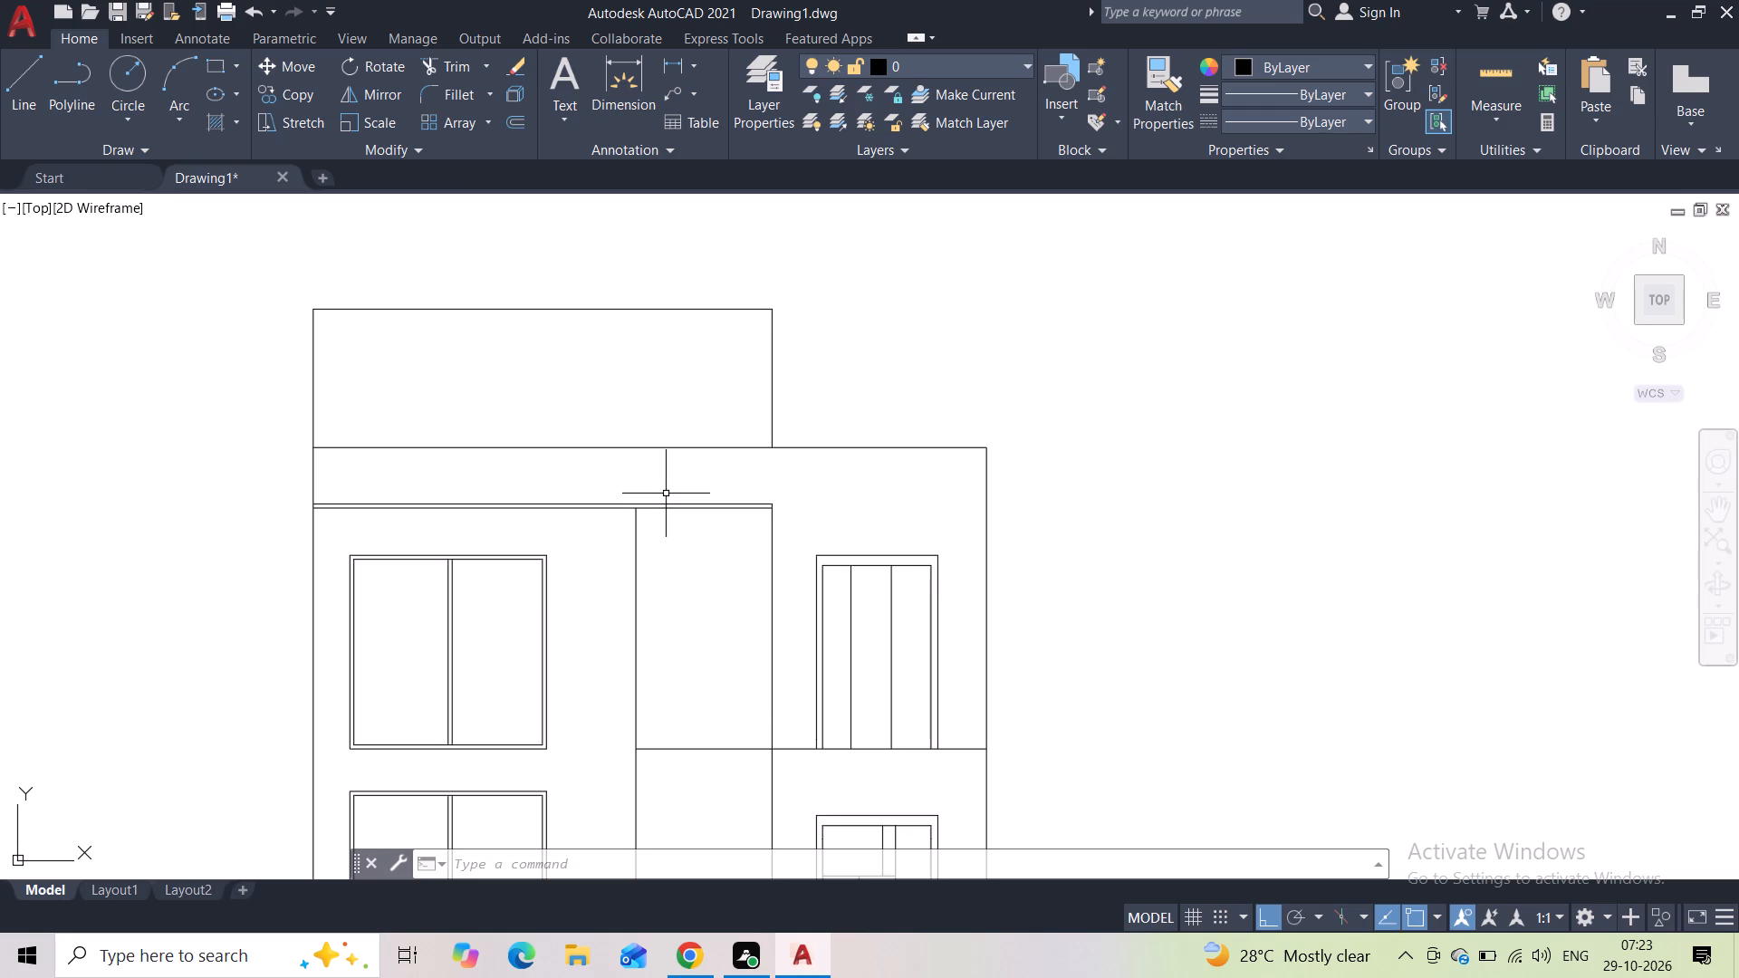
scroll(666, 494, "down", 1)
scroll(764, 458, "down", 2)
scroll(768, 461, "up", 1)
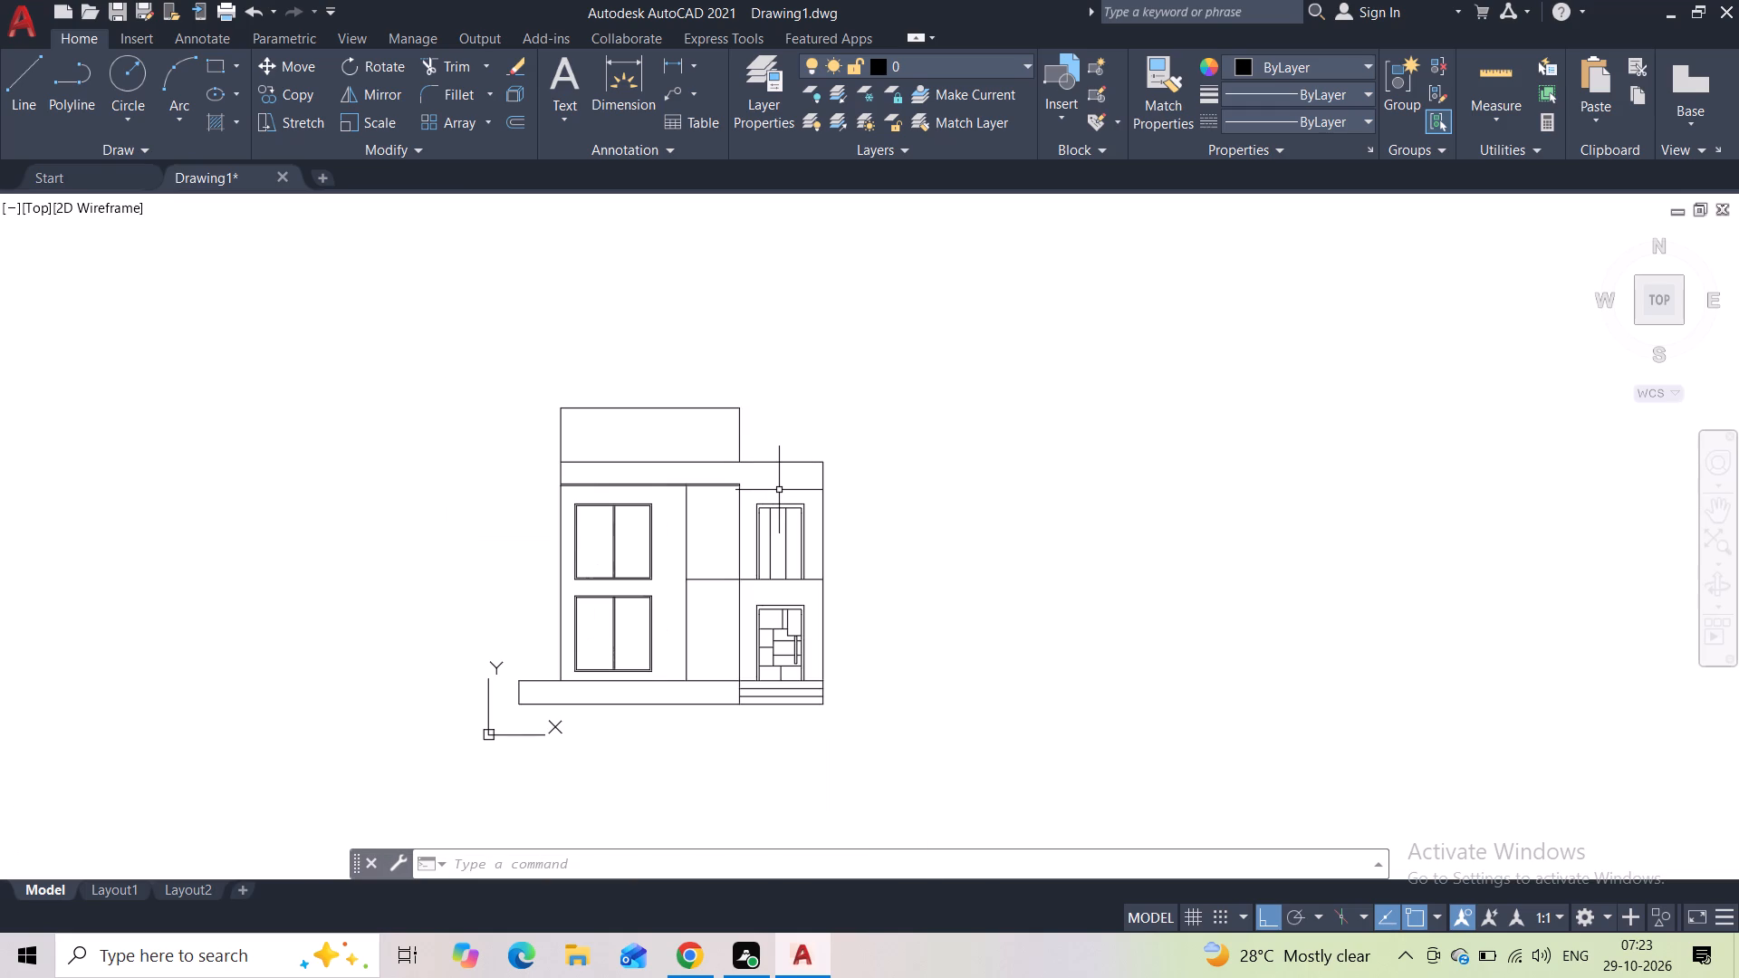
scroll(743, 594, "up", 2)
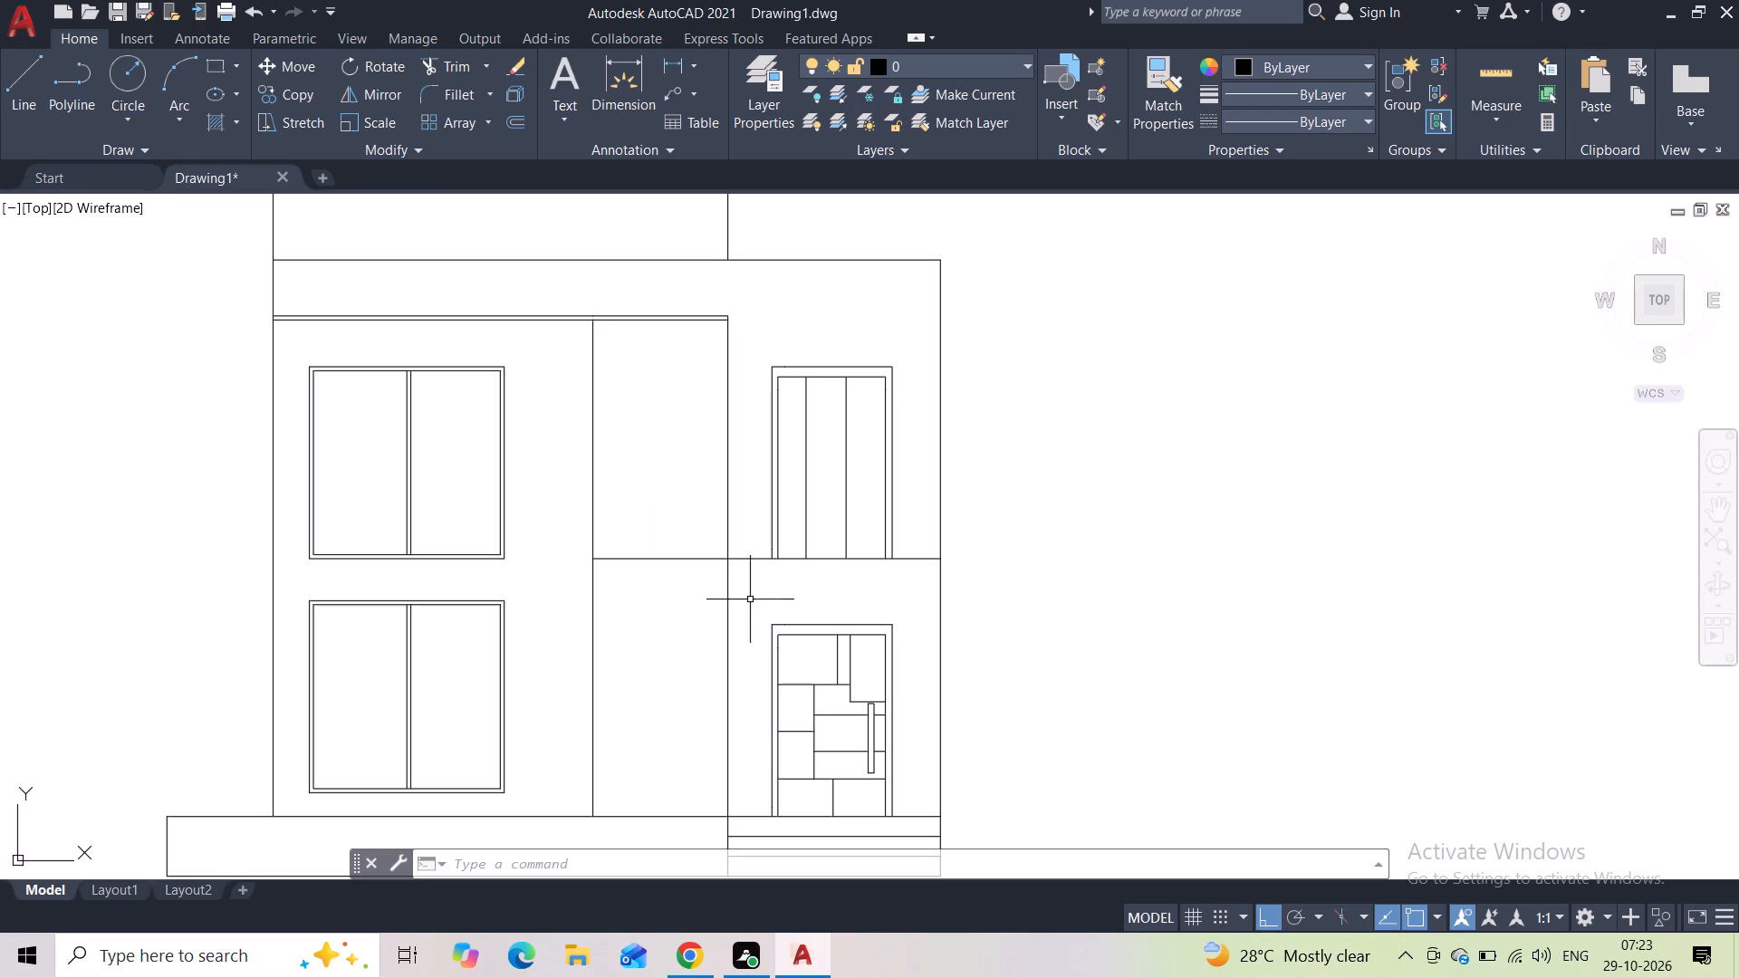
scroll(749, 599, "up", 2)
scroll(704, 532, "down", 2)
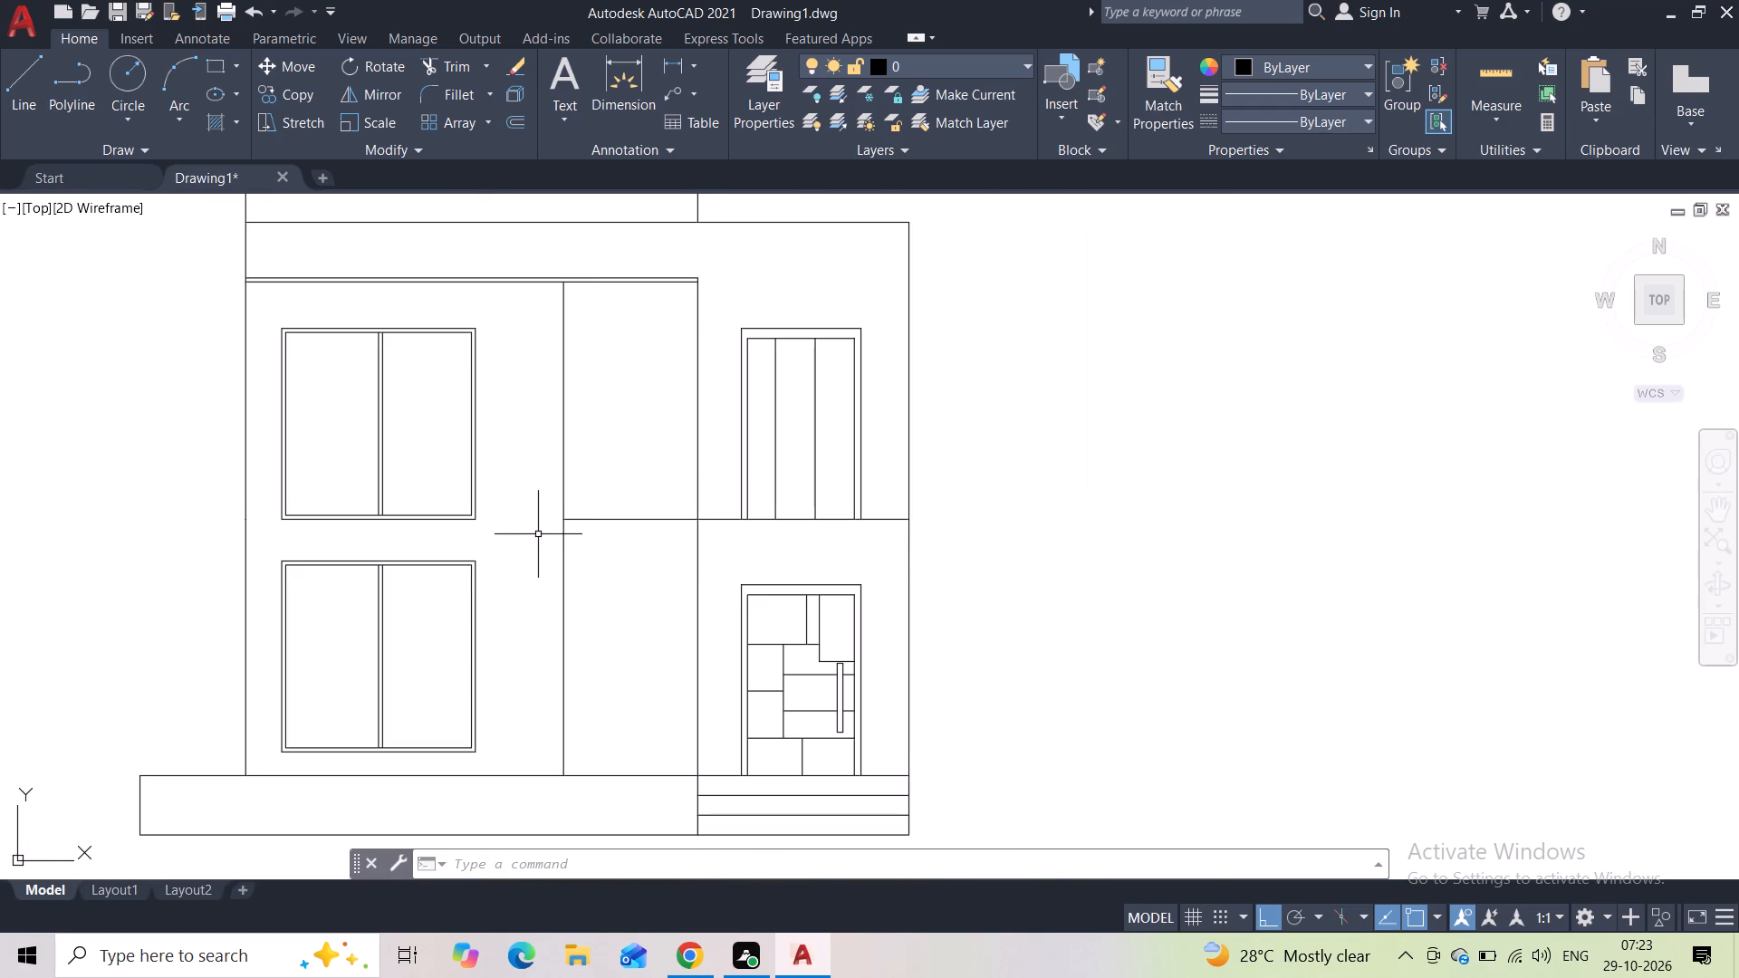
Join the two horizontal floor-line segments beneath the upper door into a single line.
left_click(624, 505)
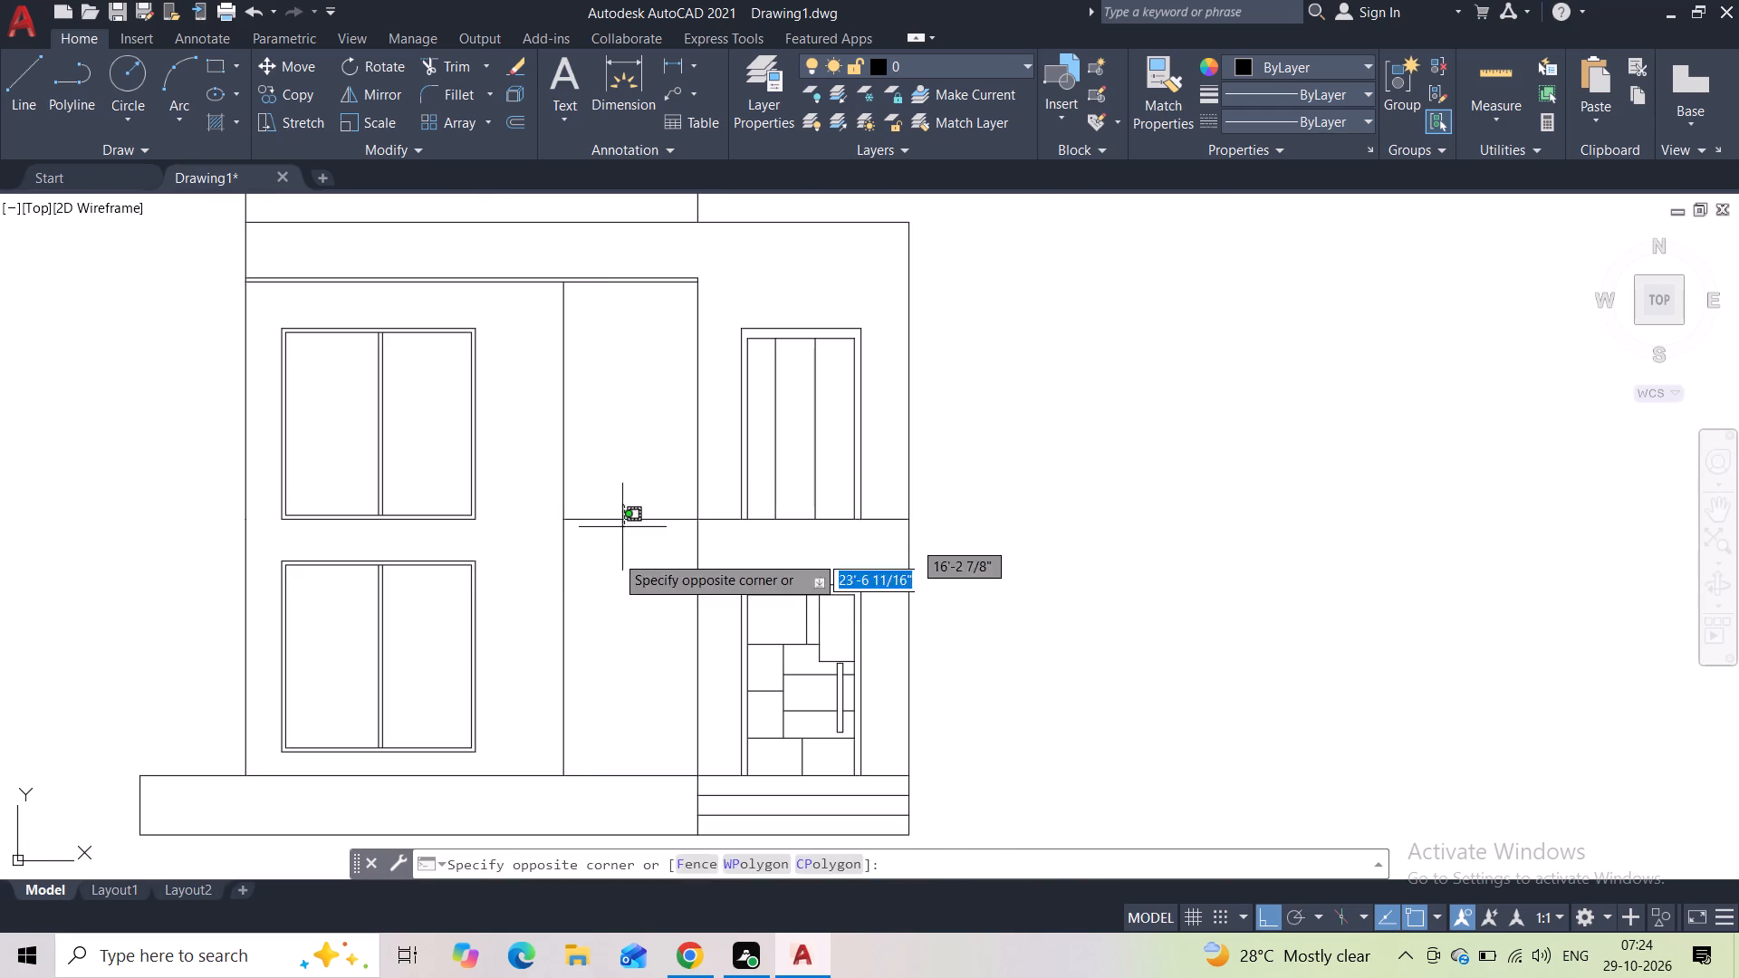
left_click(615, 557)
left_click(727, 518)
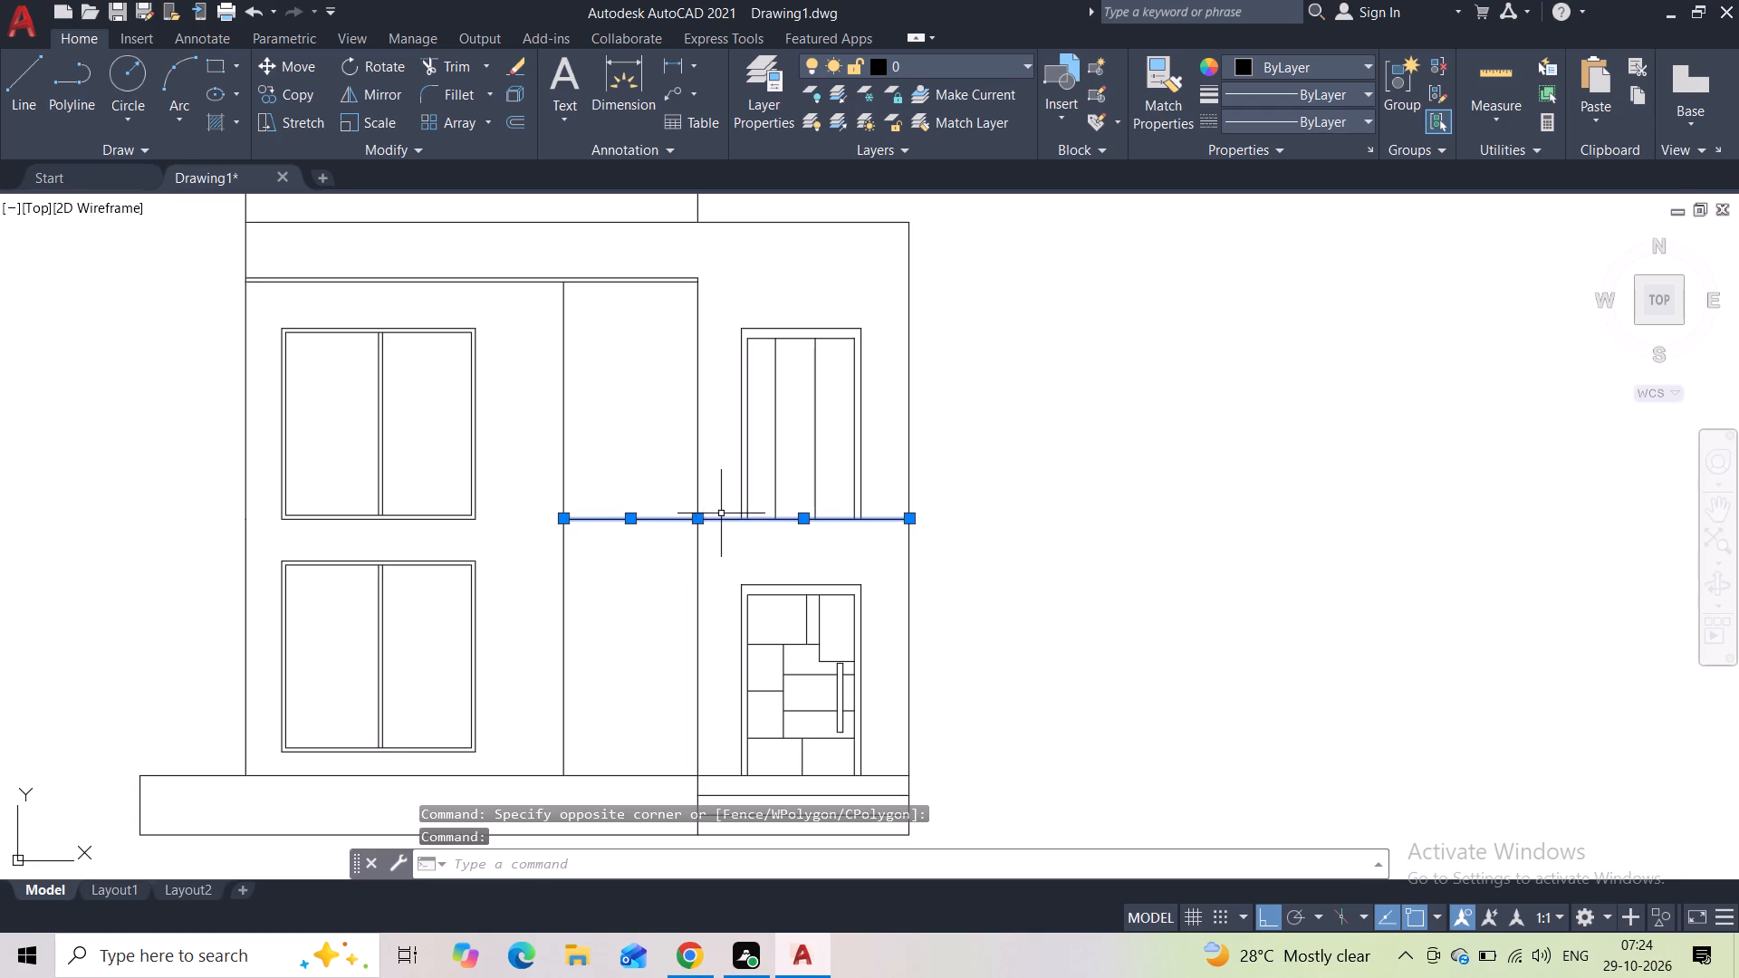
key("j")
key("Return")
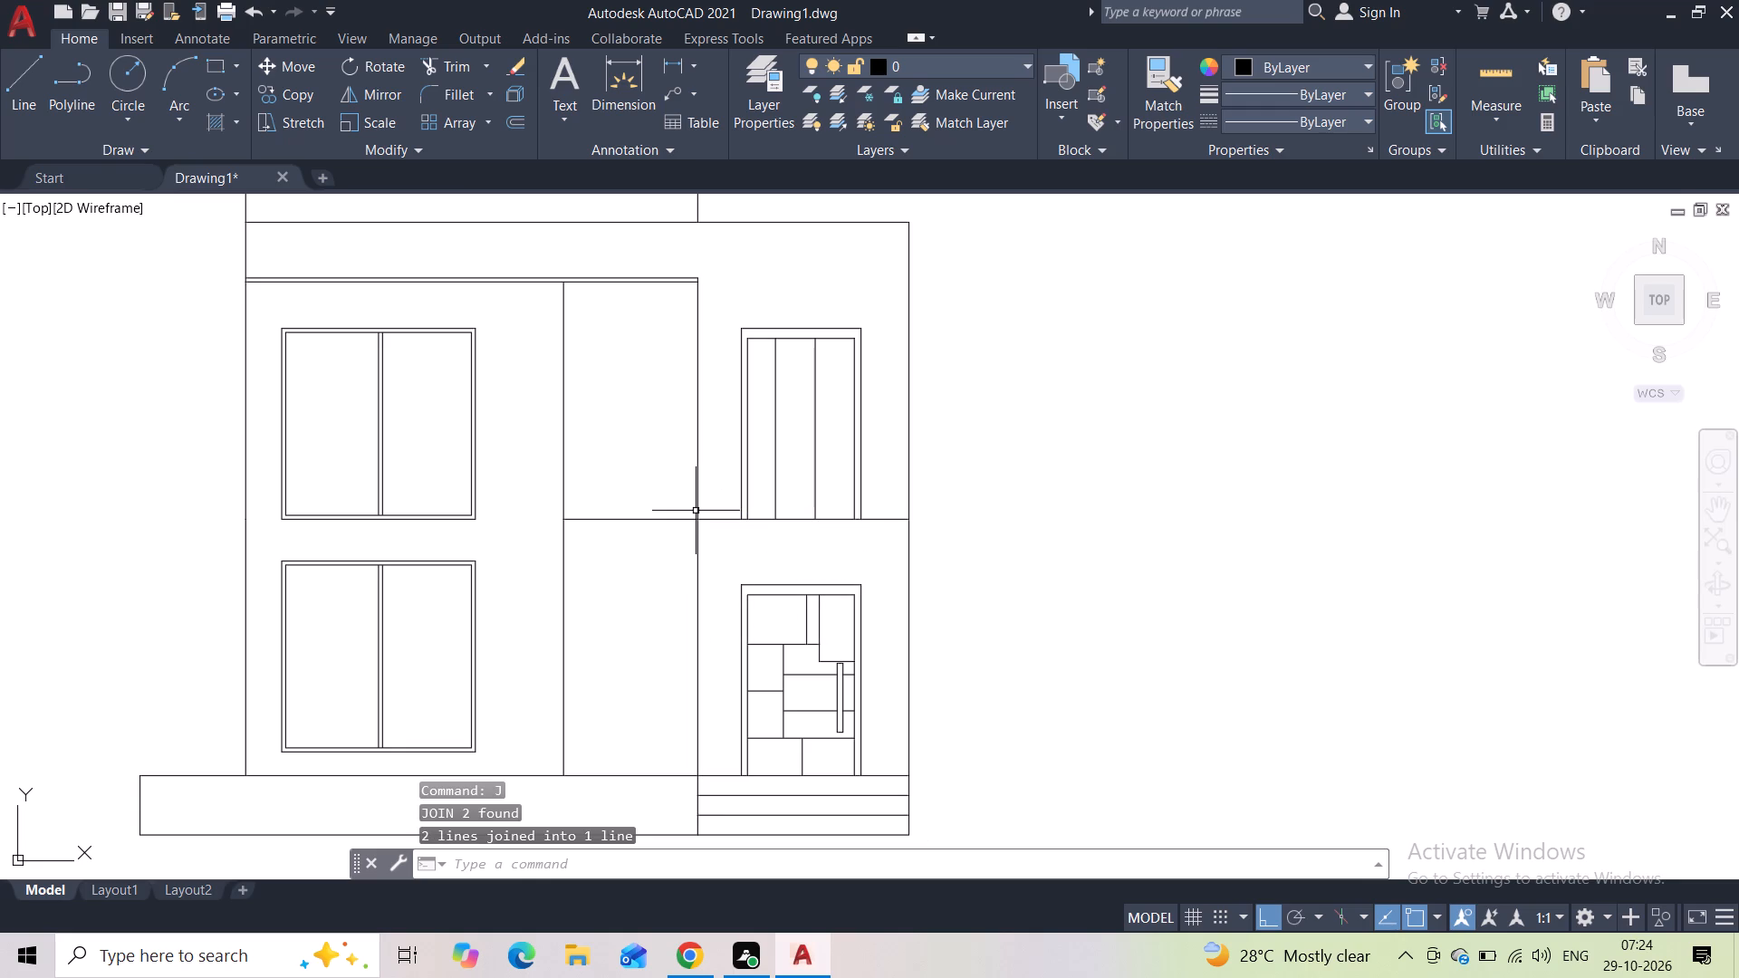
Move the joined floor line straight down by just over 1 foot, between the upper and lower doors.
left_click(683, 519)
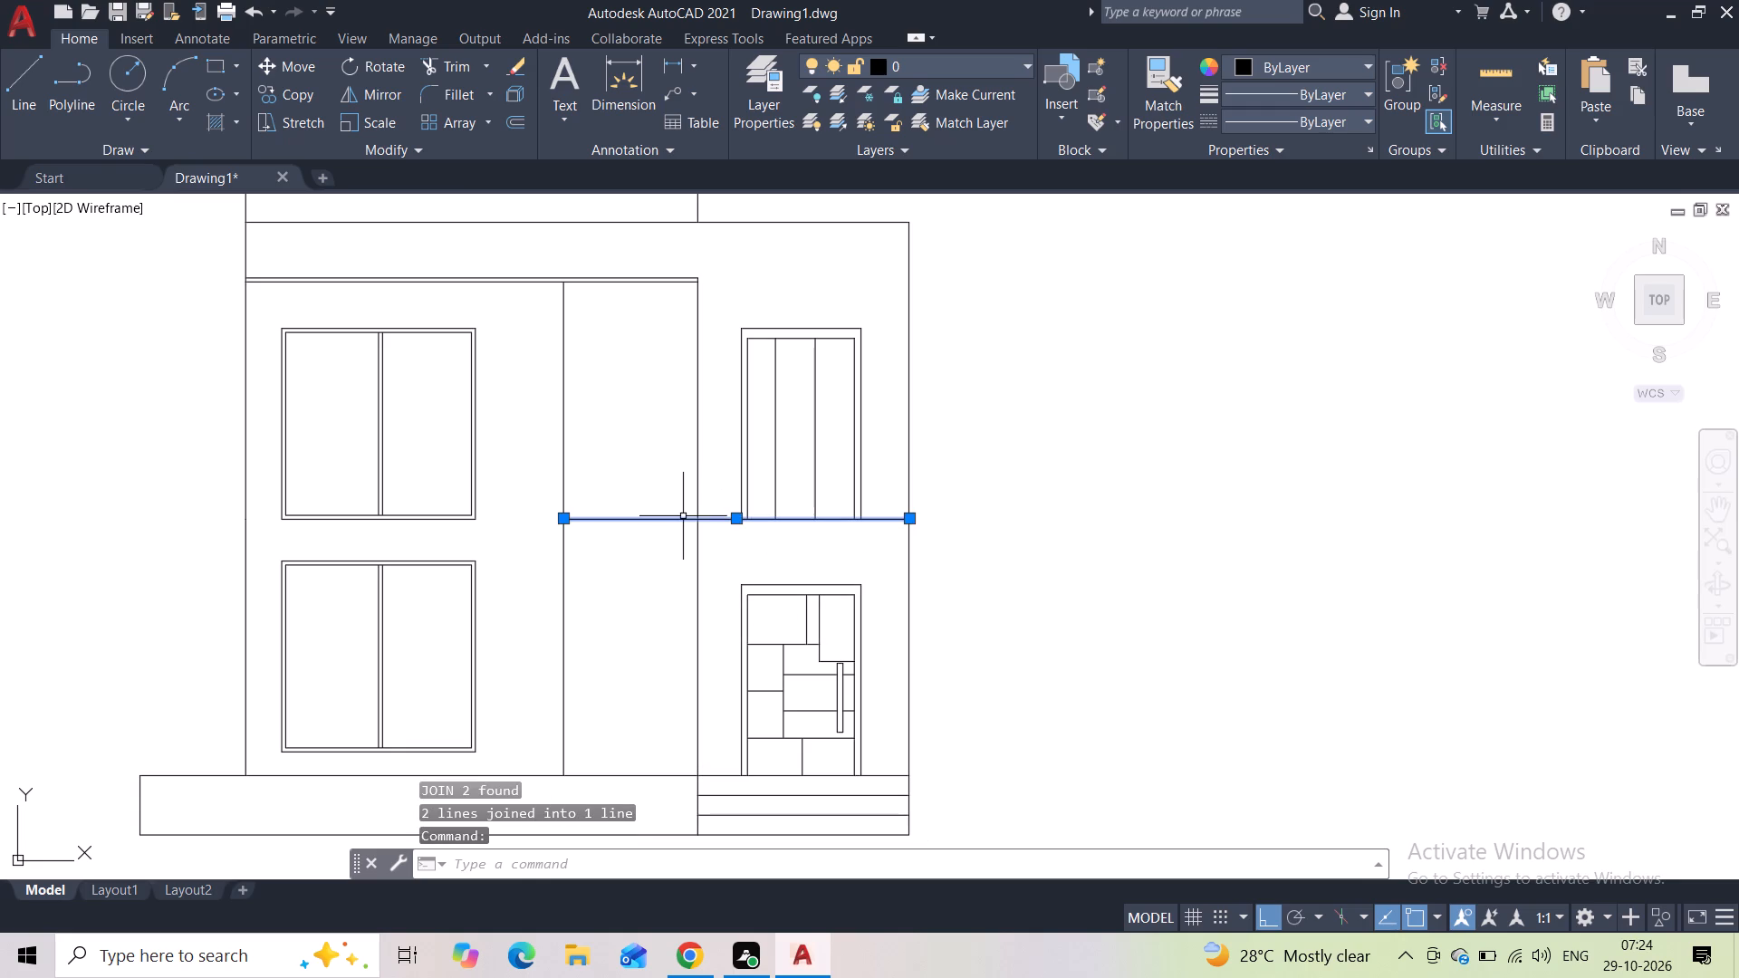
left_click(291, 68)
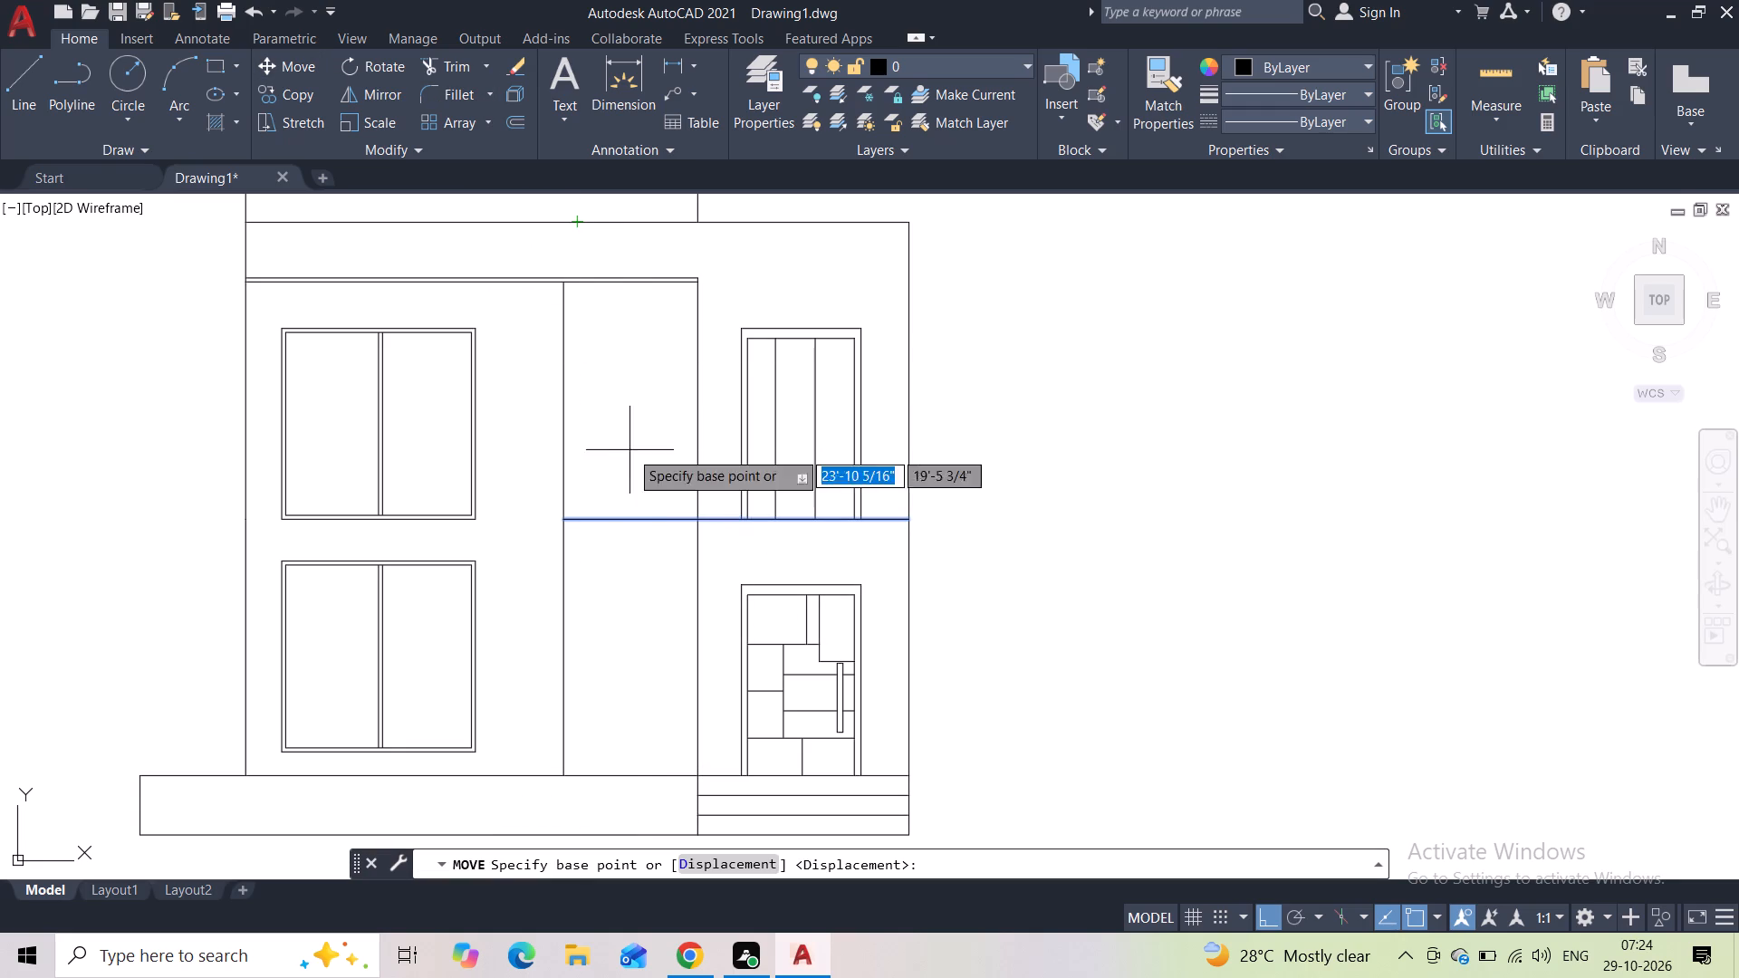
left_click(698, 525)
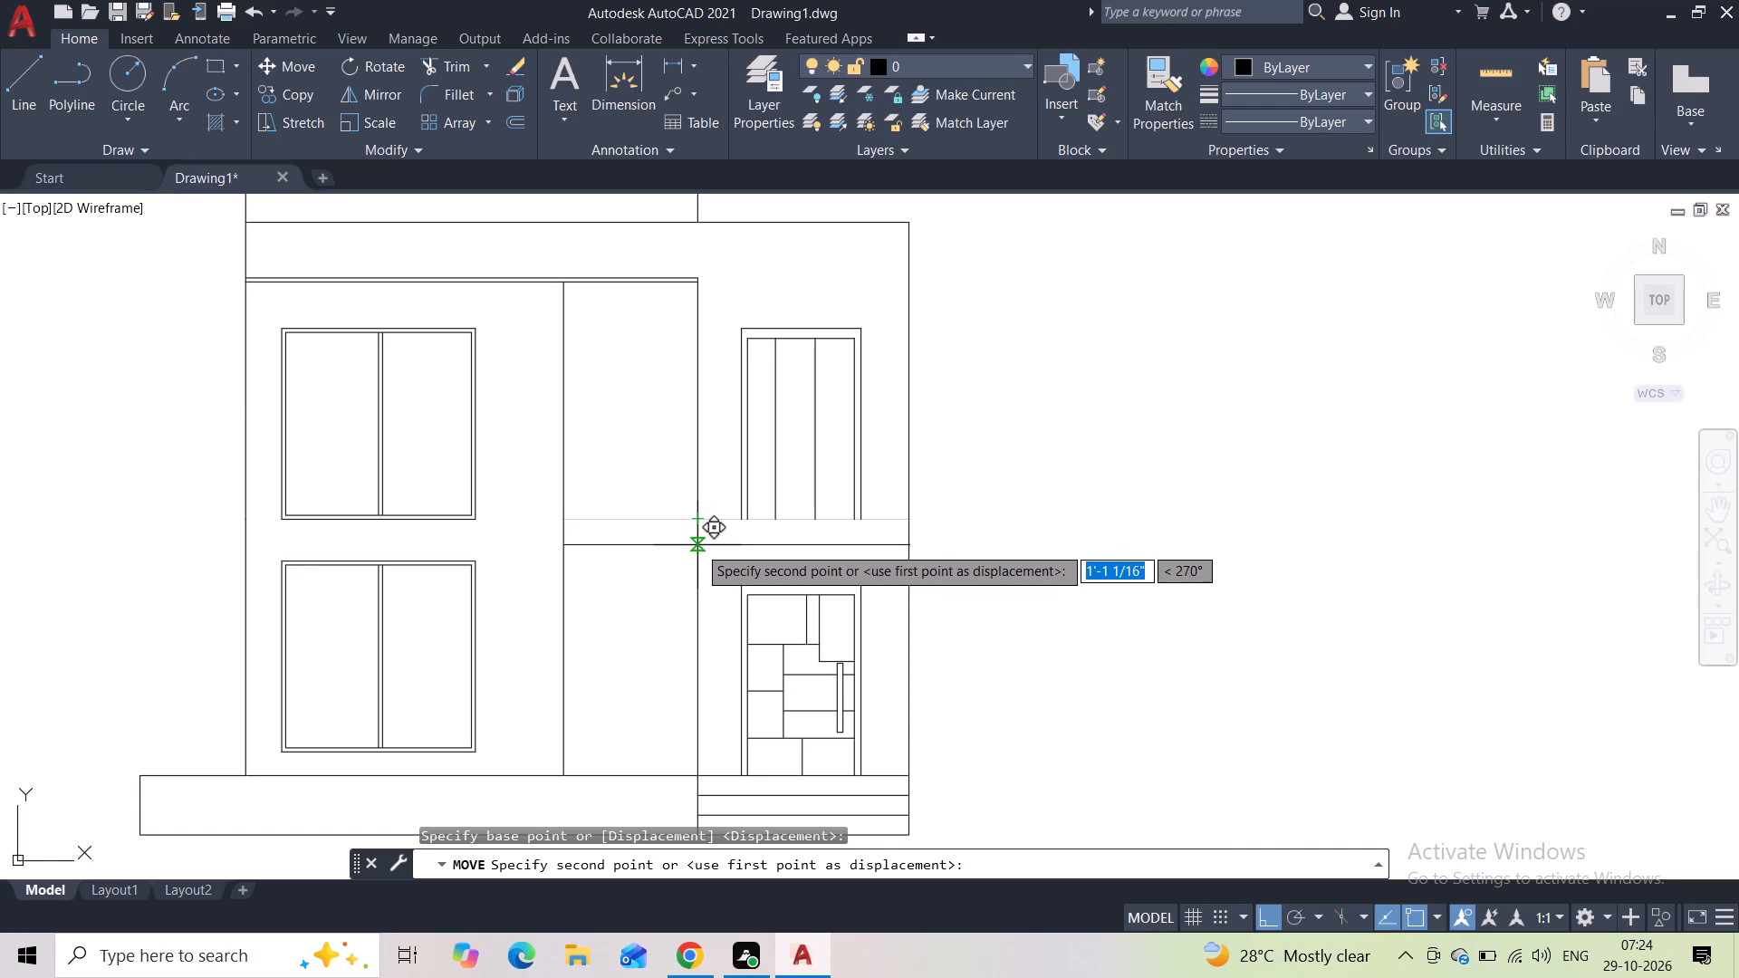
left_click(695, 548)
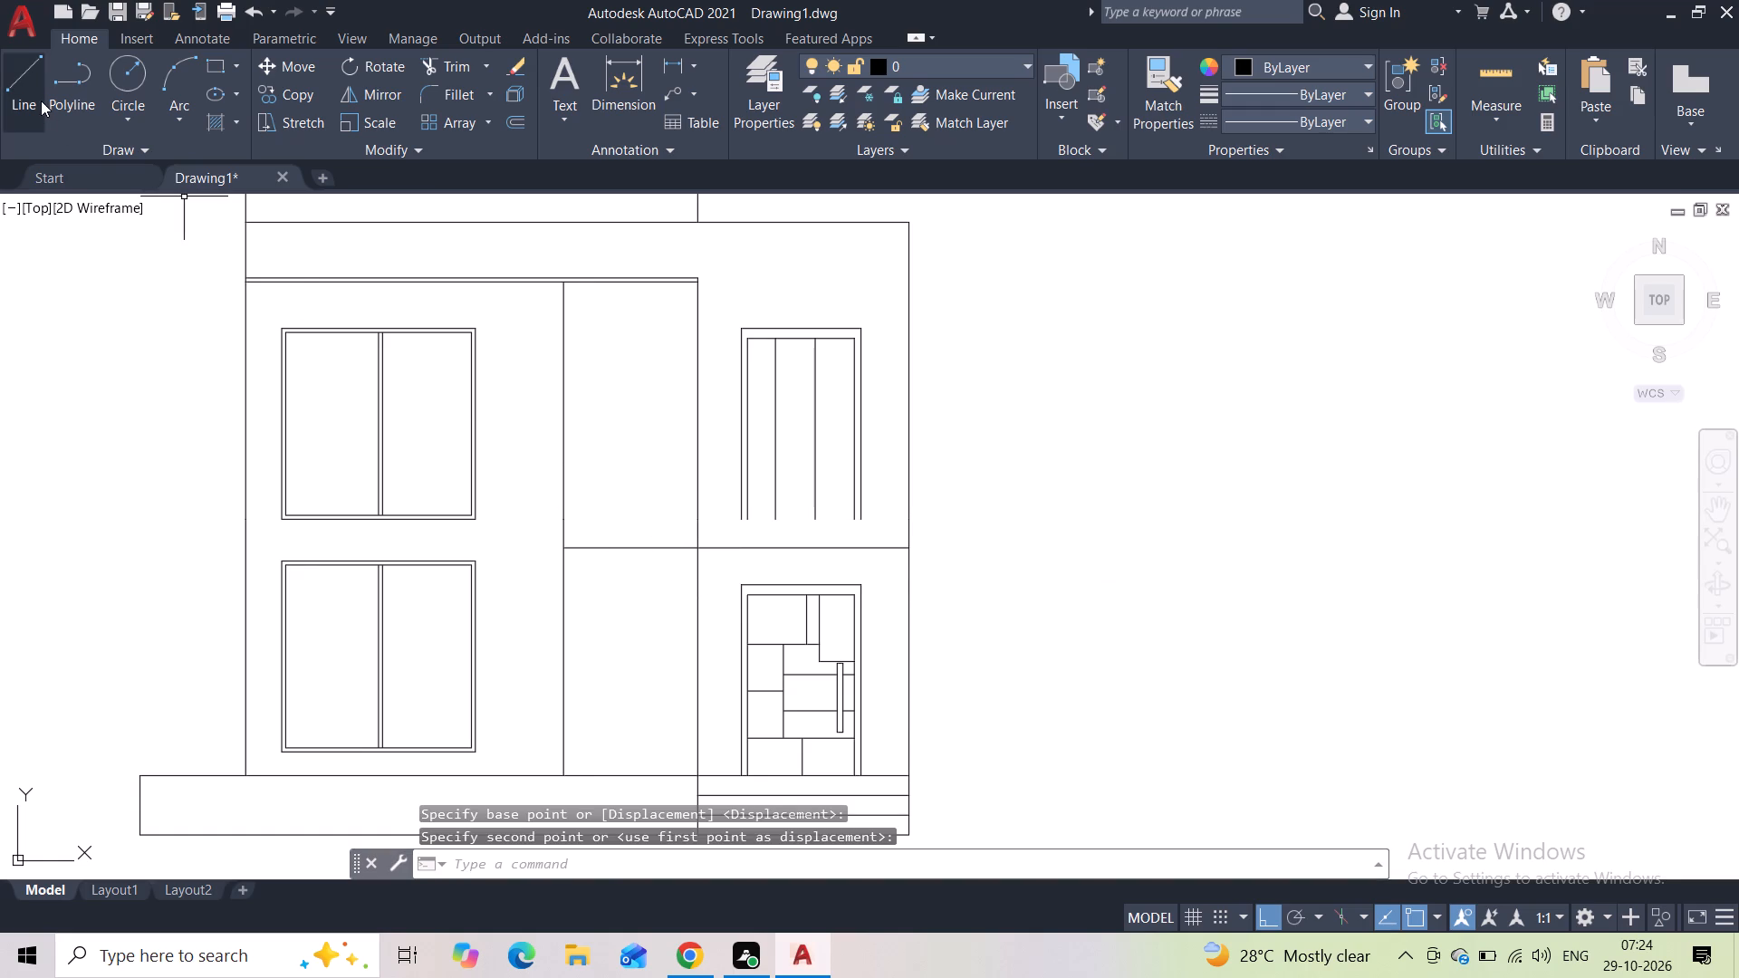
Draw a horizontal line above the floor line, at about Y 17'-6 3/8", from the narrow bay's inner vertical line to the elevation's far edge.
left_click(36, 94)
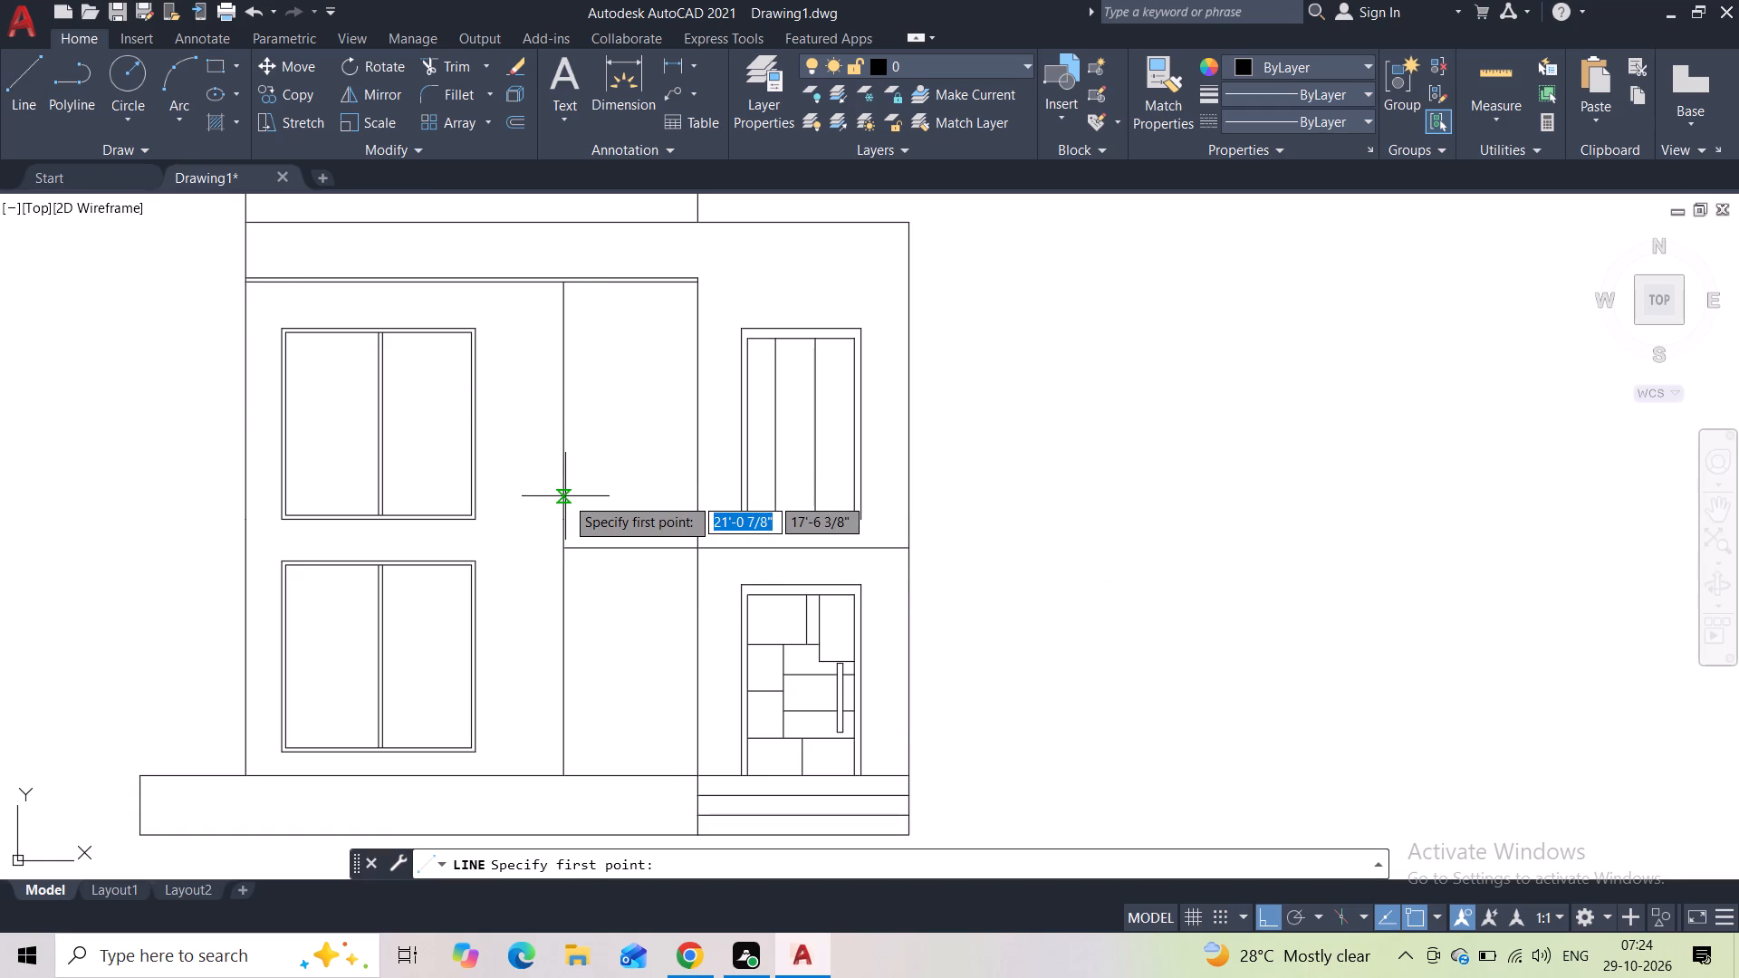
left_click(565, 496)
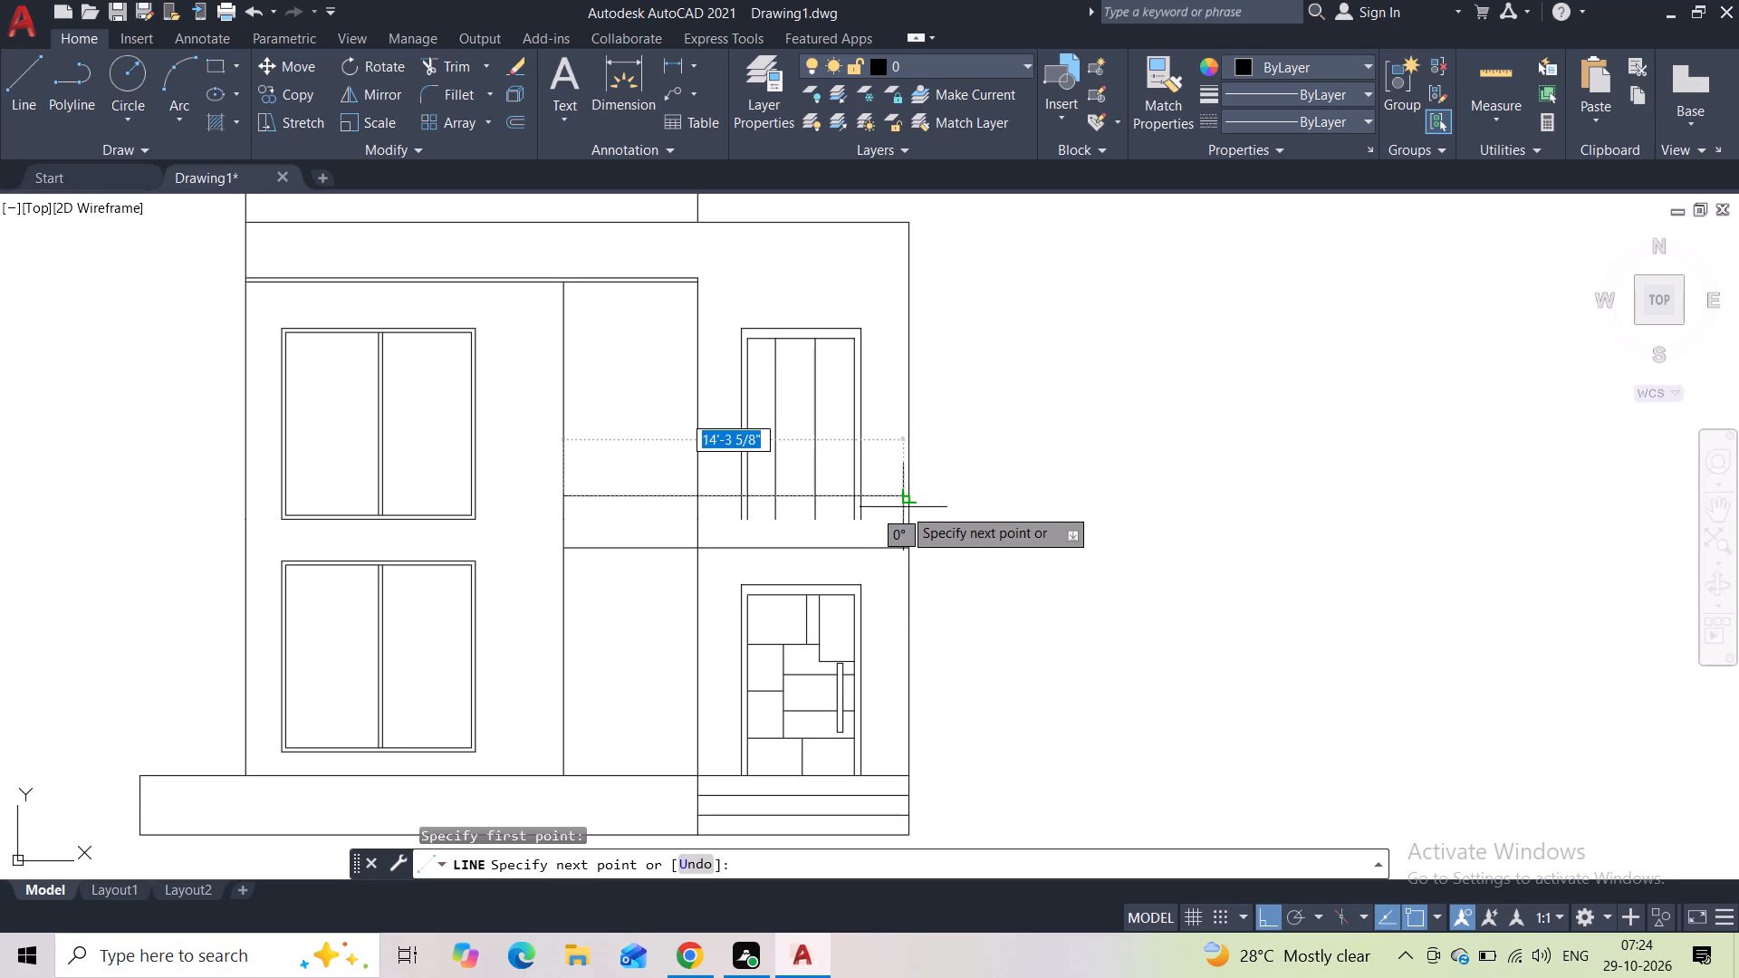
left_click(905, 498)
key("Escape")
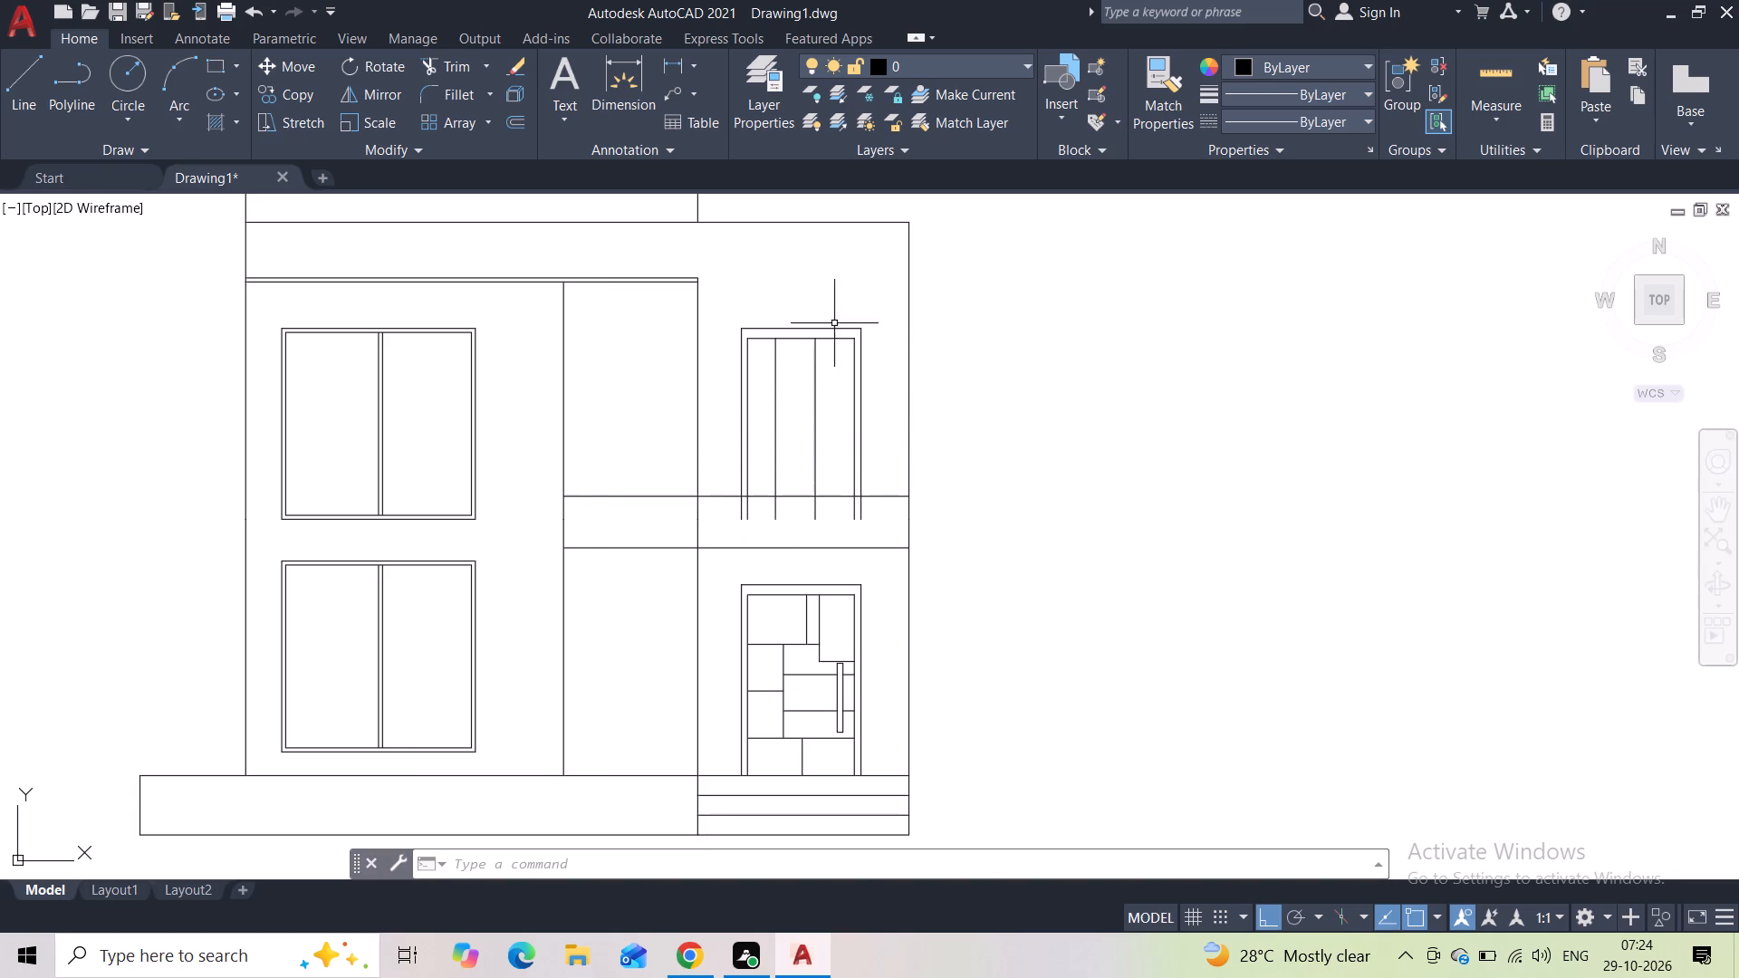
Move the three-panel upper door straight up so its inner jamb's lower end sits on the new horizontal line.
left_click(869, 320)
left_click(712, 430)
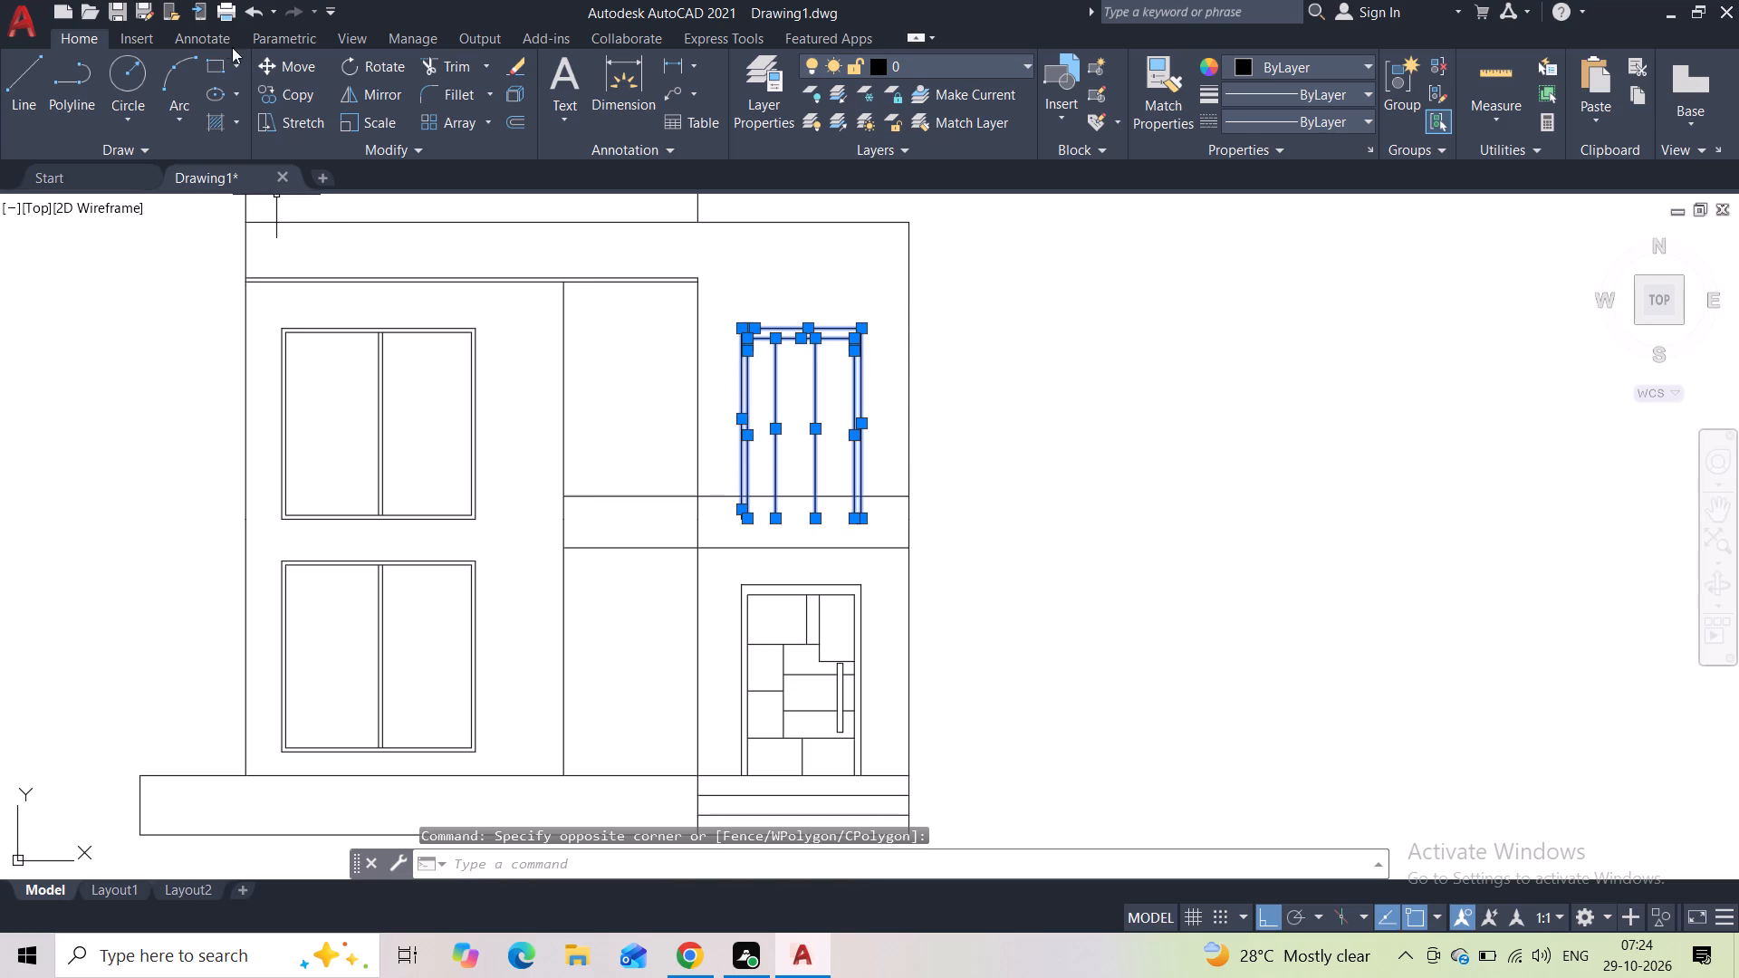
left_click(265, 72)
scroll(565, 445, "up", 2)
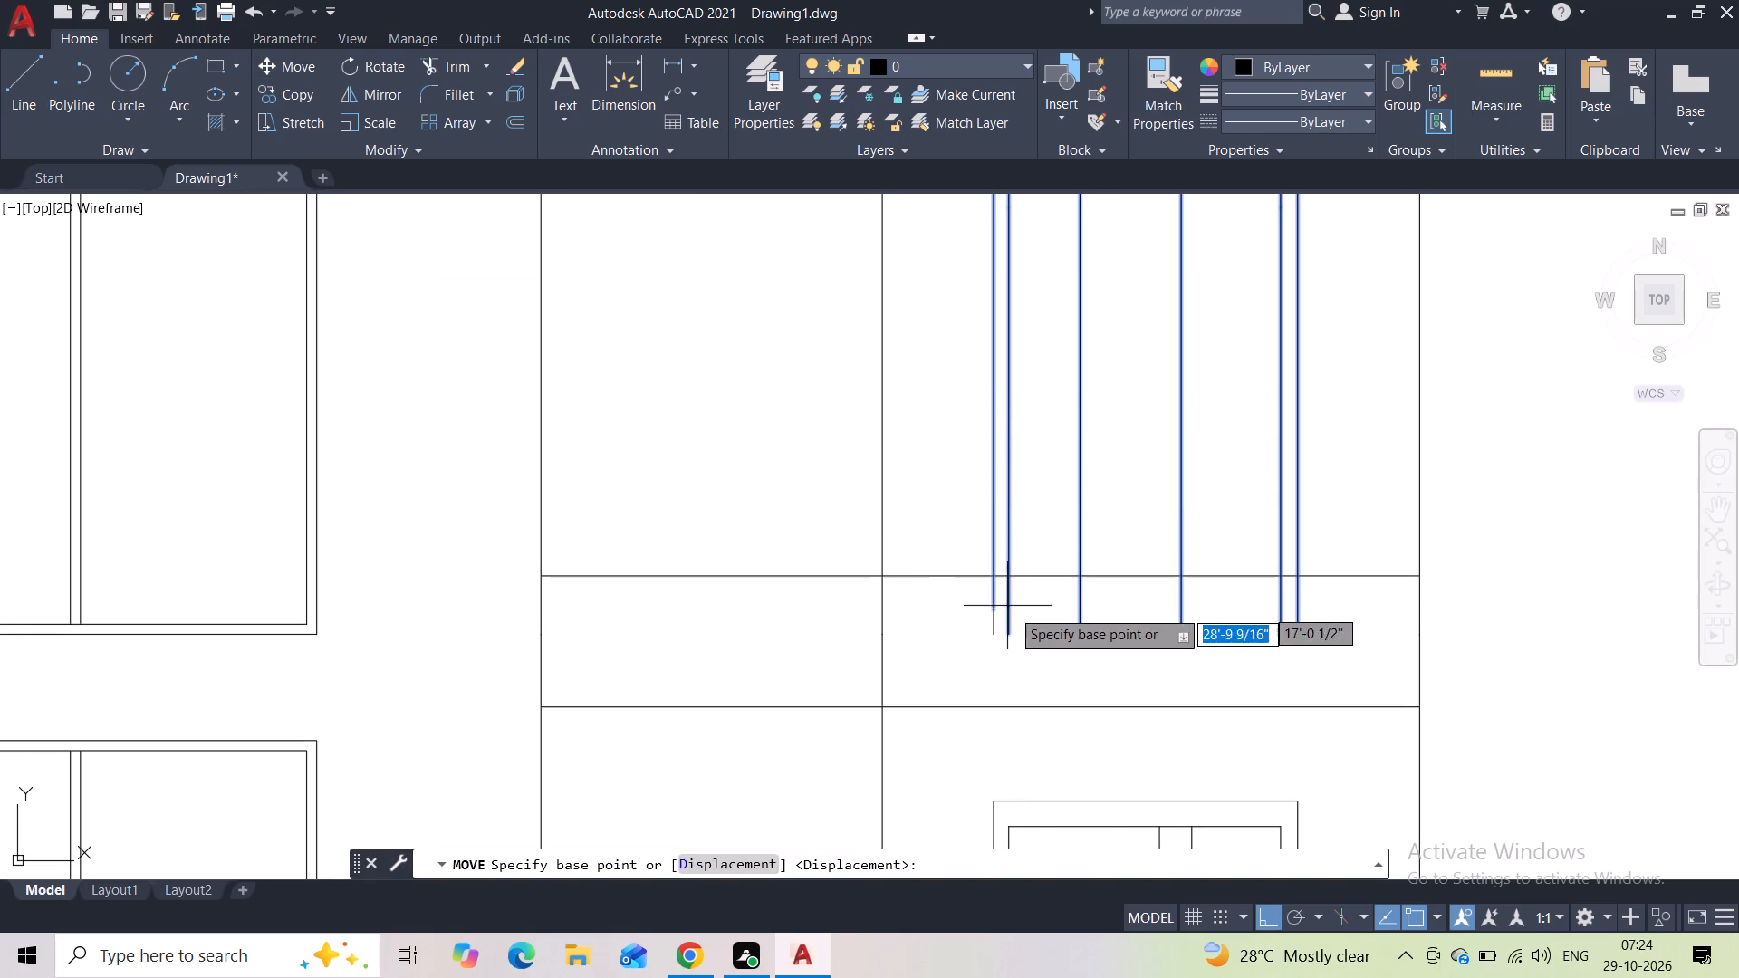
left_click(1006, 631)
left_click(1005, 573)
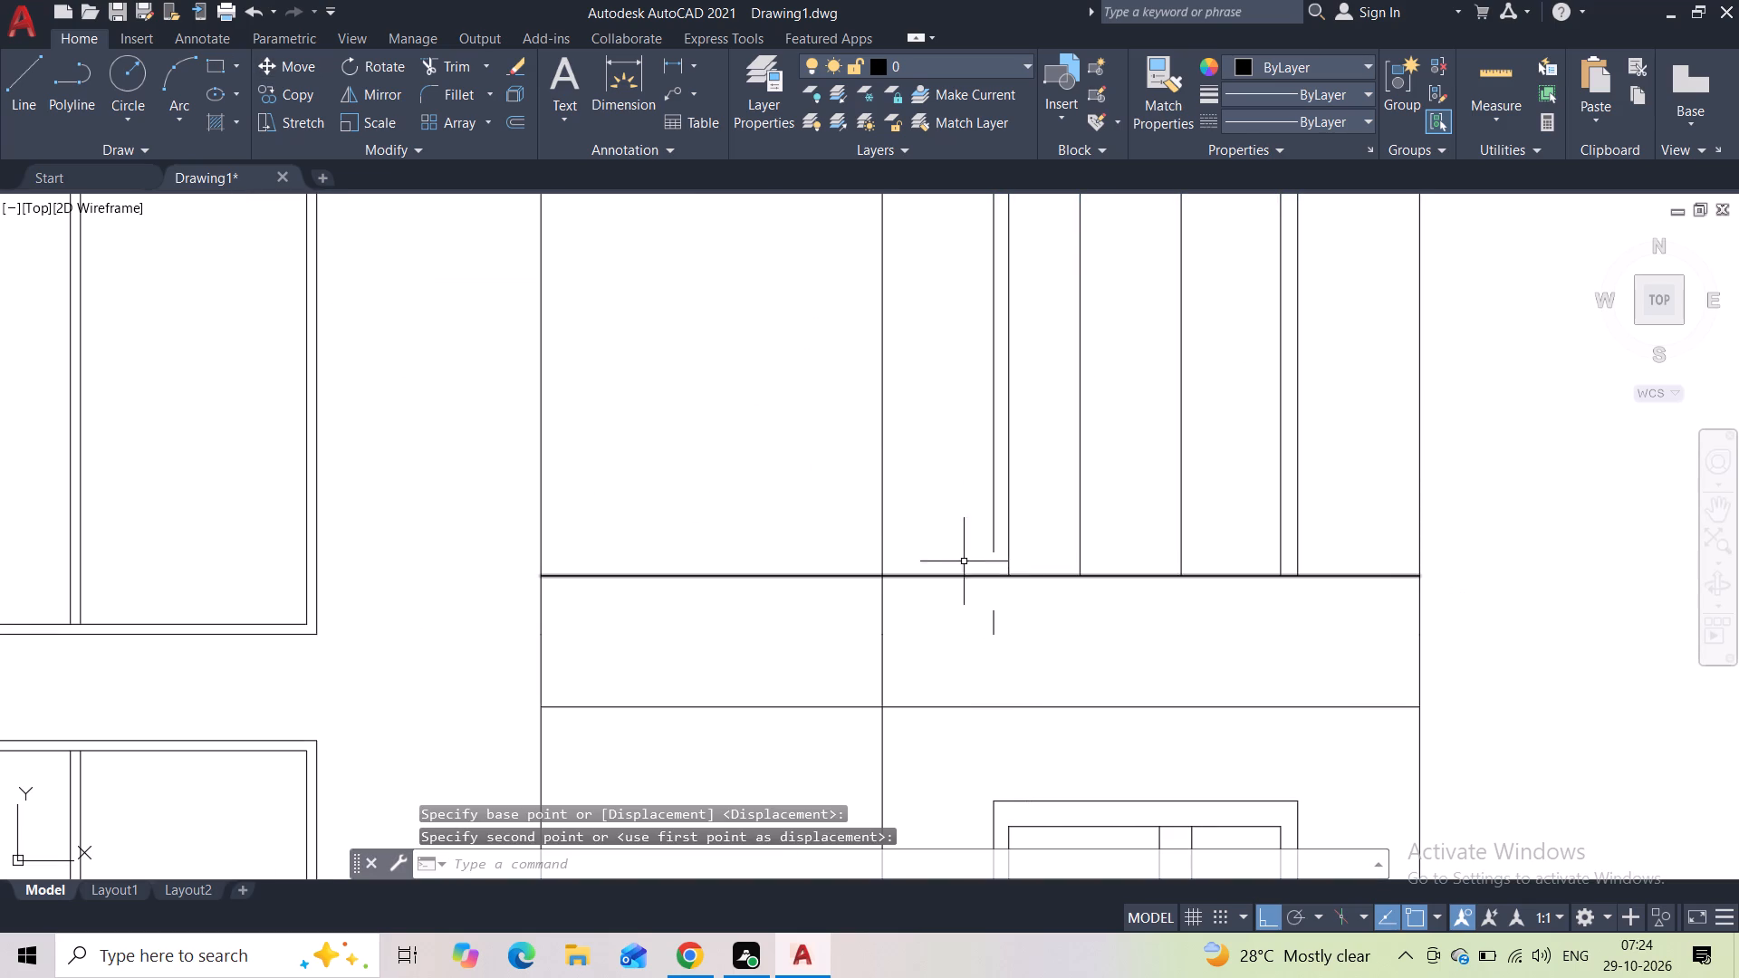
Draw a short line from the broken end of the upper door's outer jamb down to the horizontal line.
left_click(14, 99)
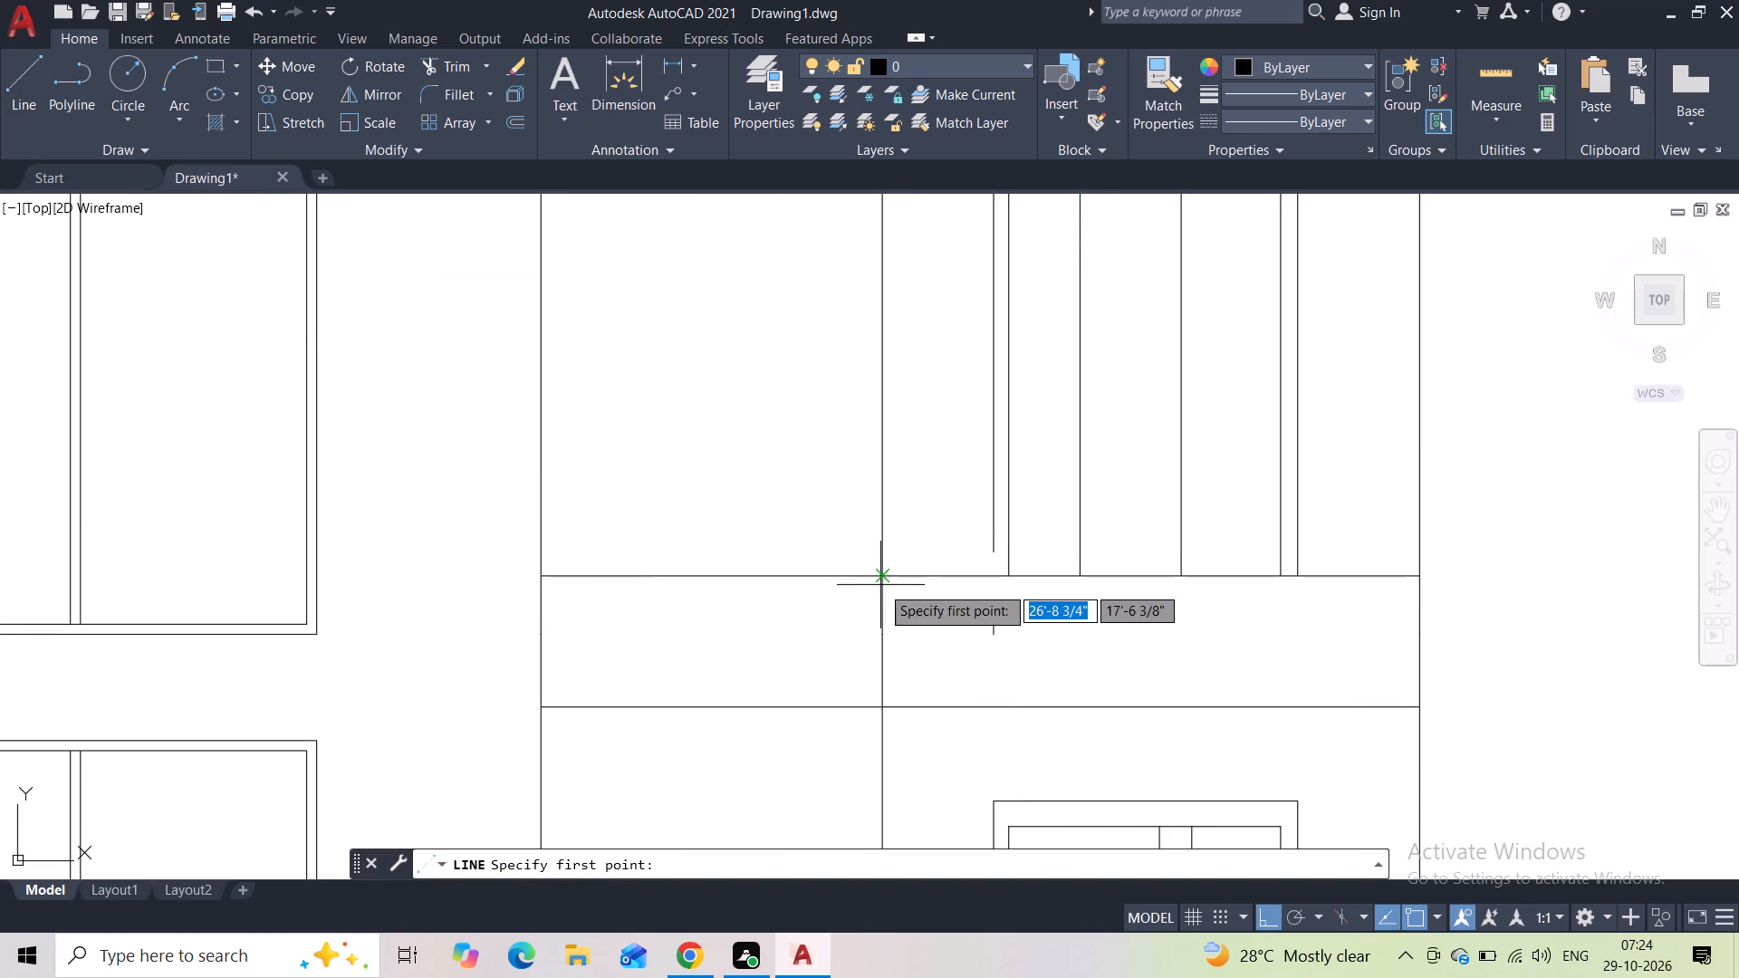
scroll(995, 580, "up", 3)
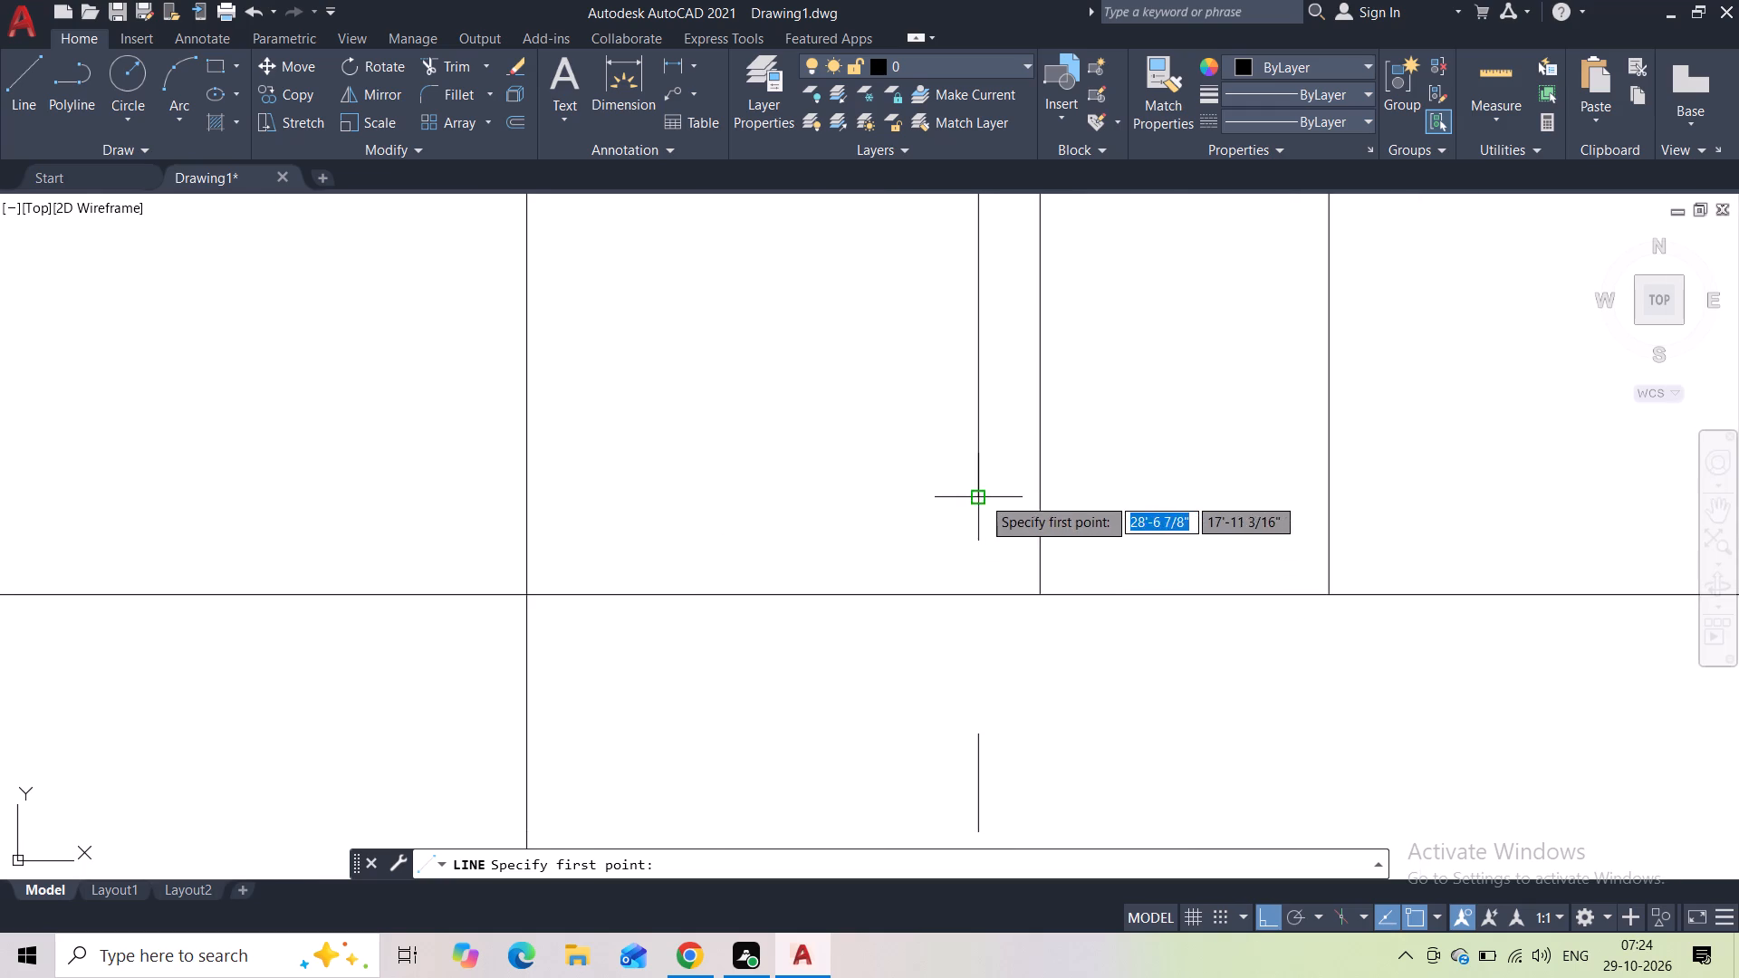
left_click(982, 496)
left_click(992, 585)
key("Escape")
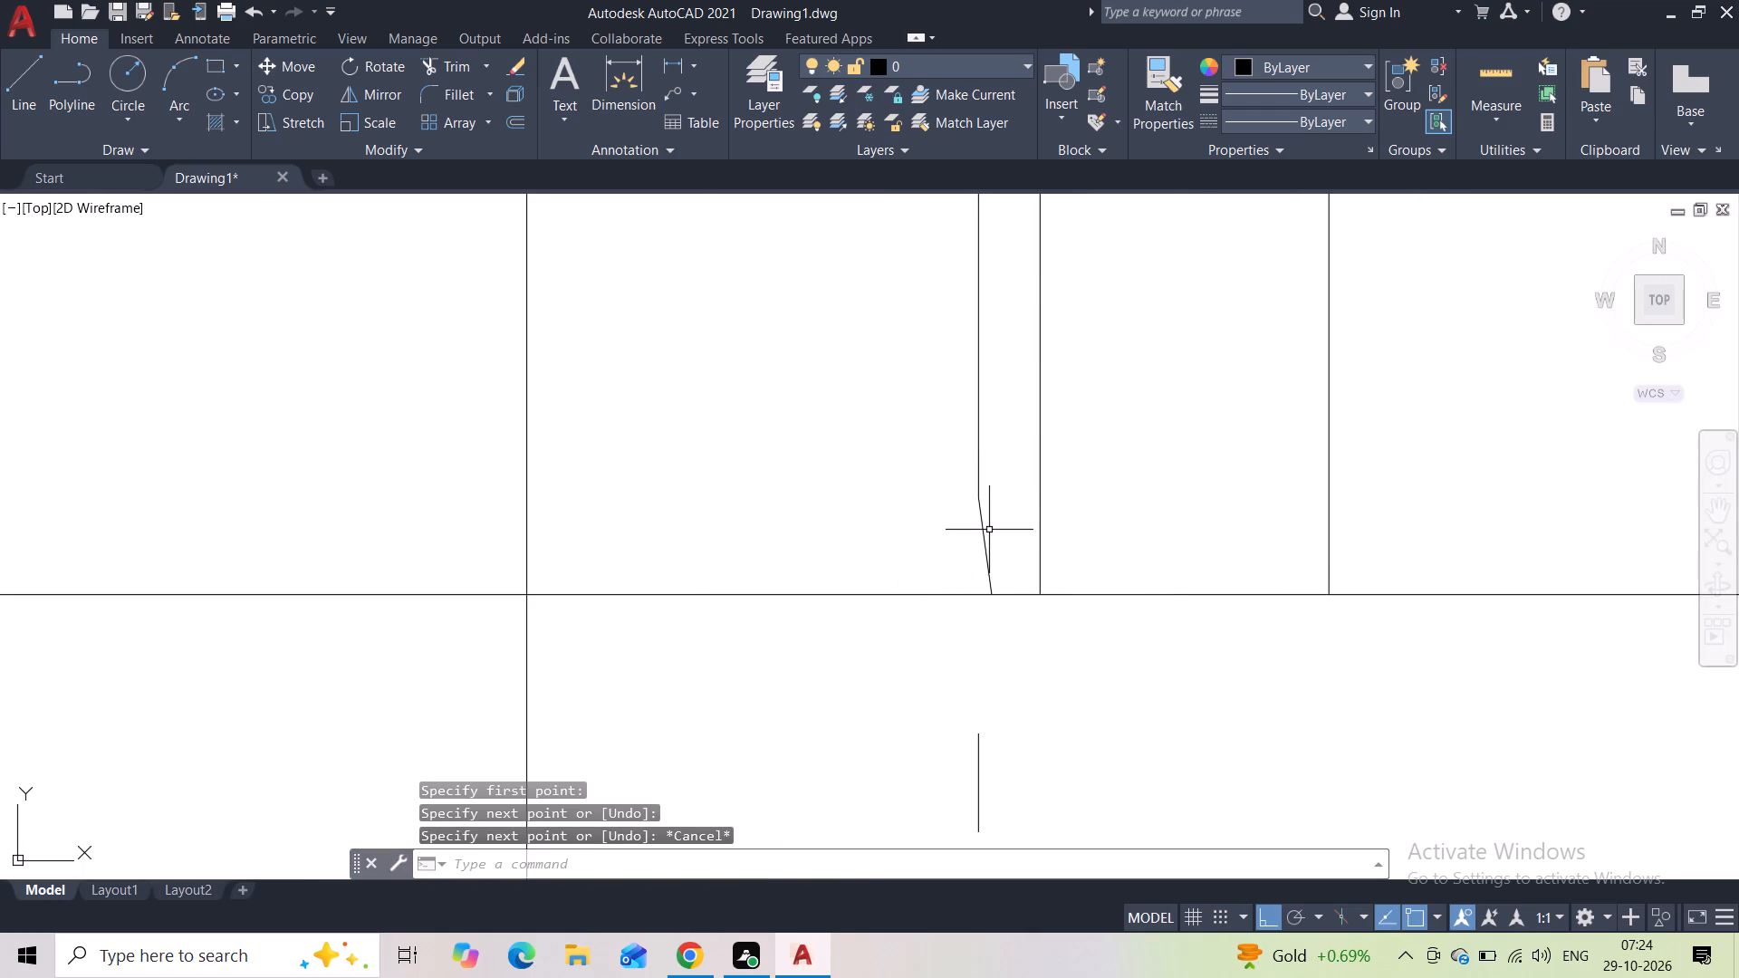
Select the short slanted line at the foot of the upper door's outer jamb.
left_click(989, 524)
left_click(985, 530)
left_click(1000, 521)
left_click(960, 539)
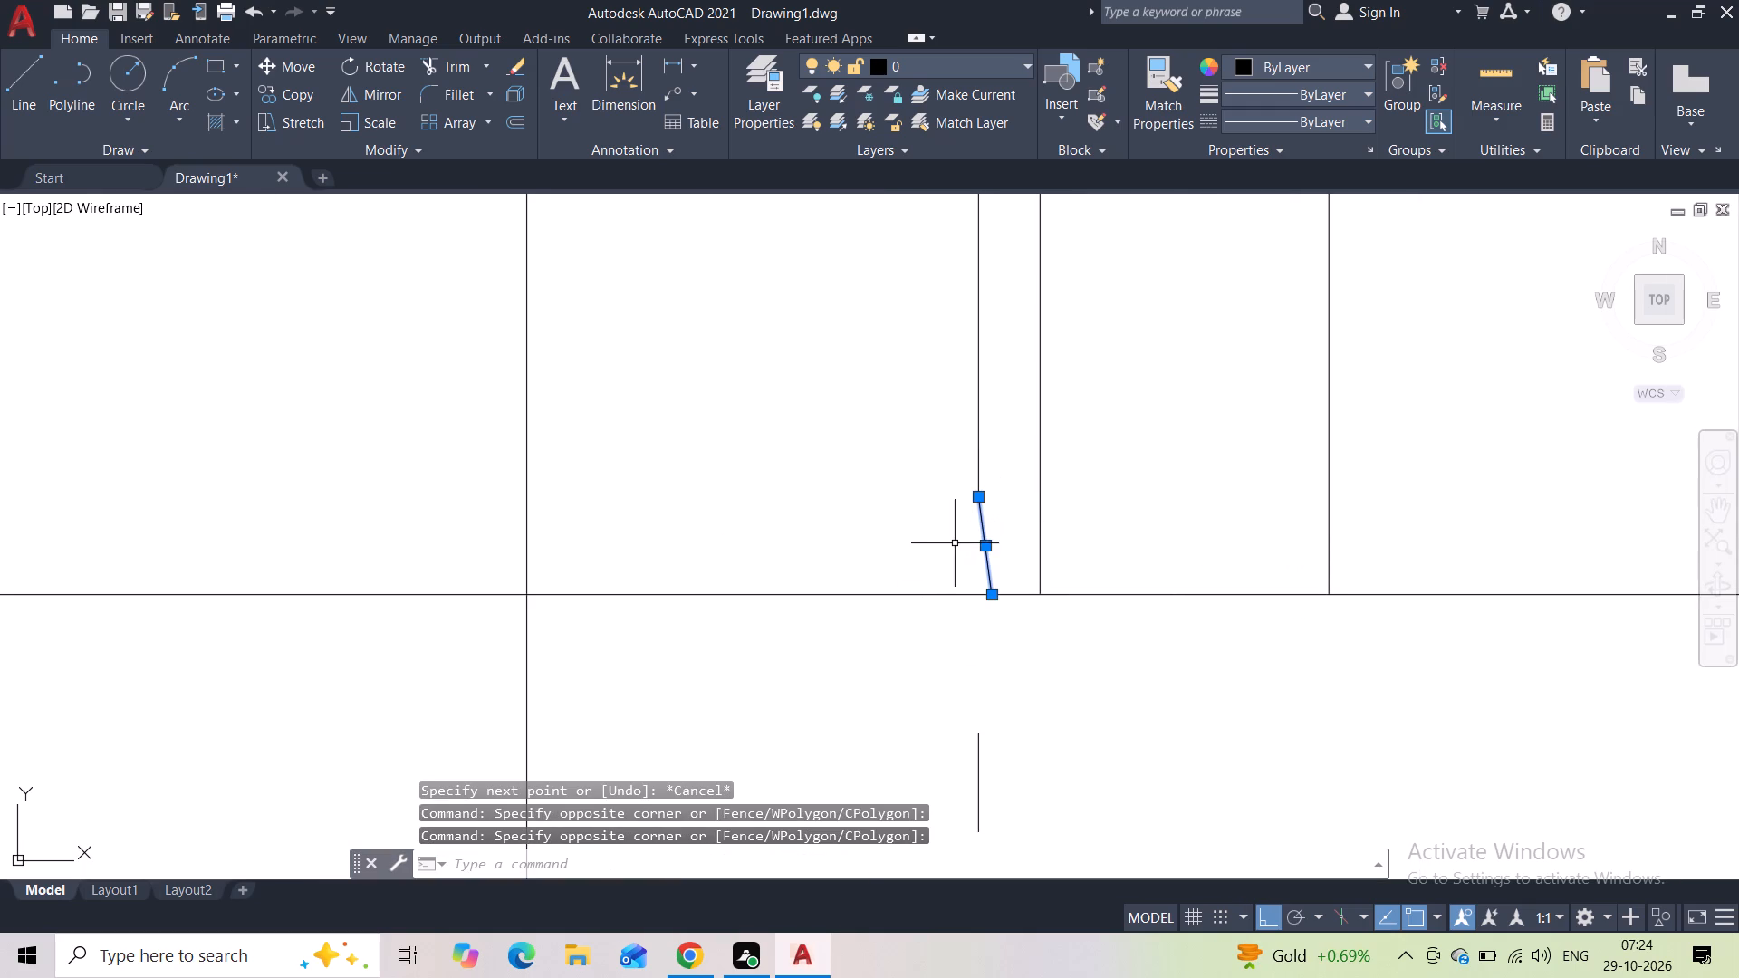
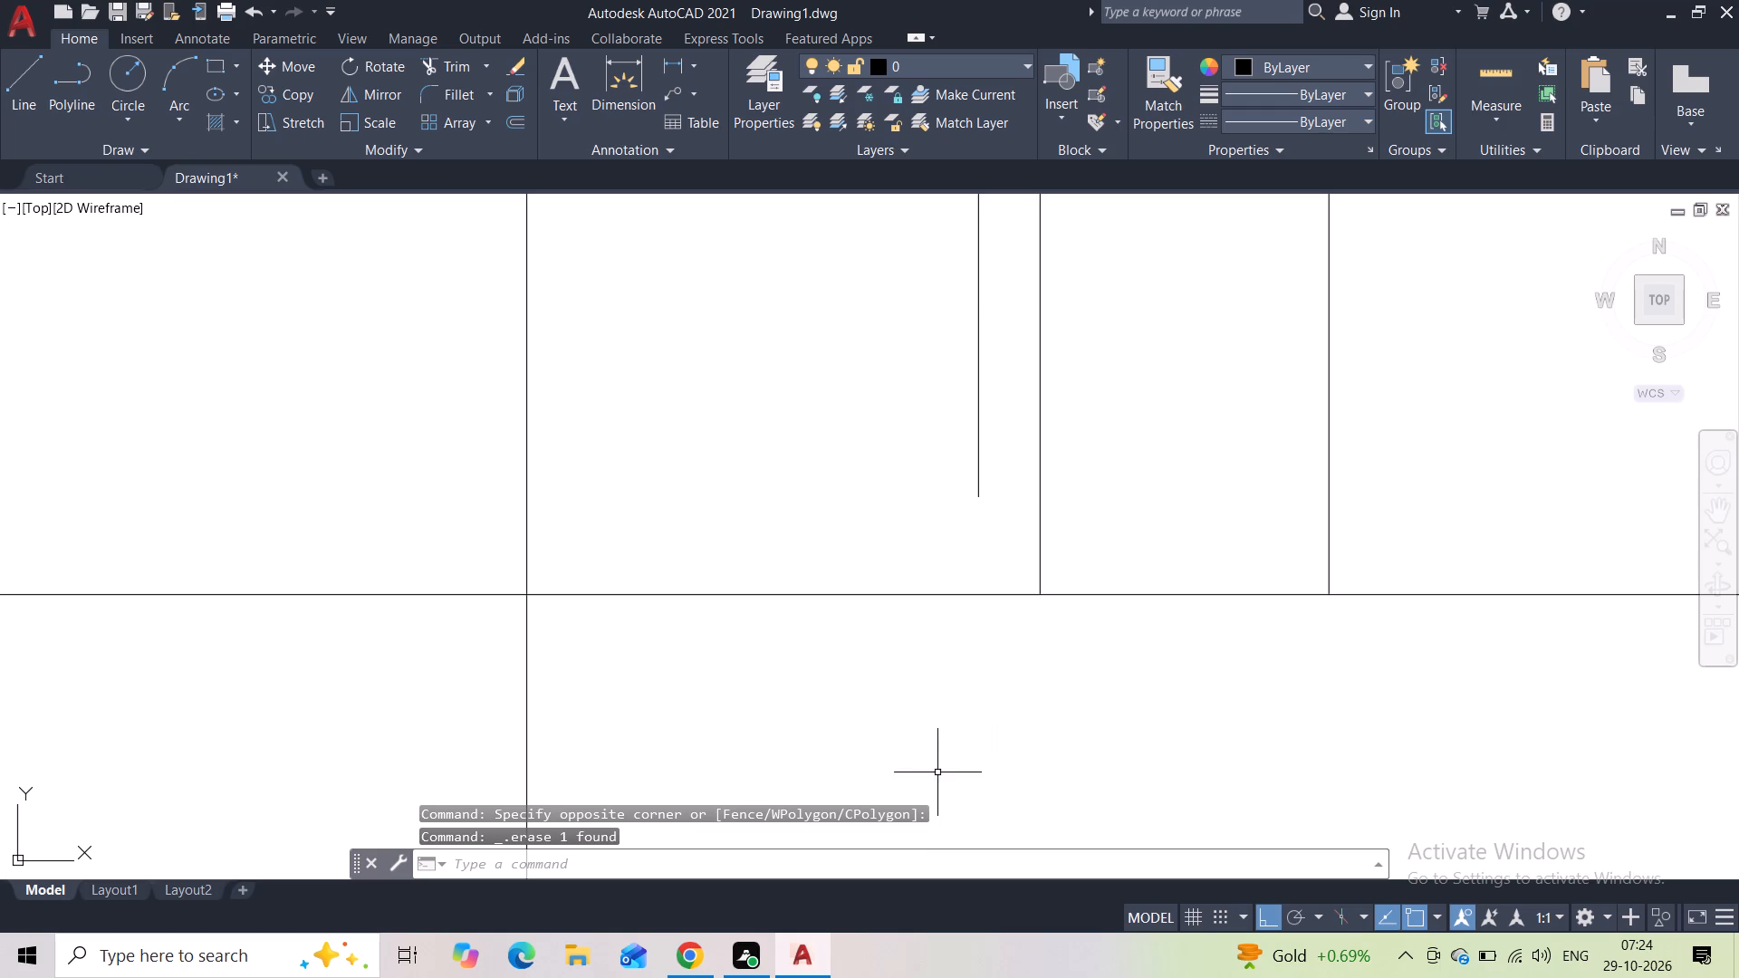
Draw a vertical line about 4 3/4" long from the broken end of the upper door's outer jamb down to the horizontal line.
left_click(19, 76)
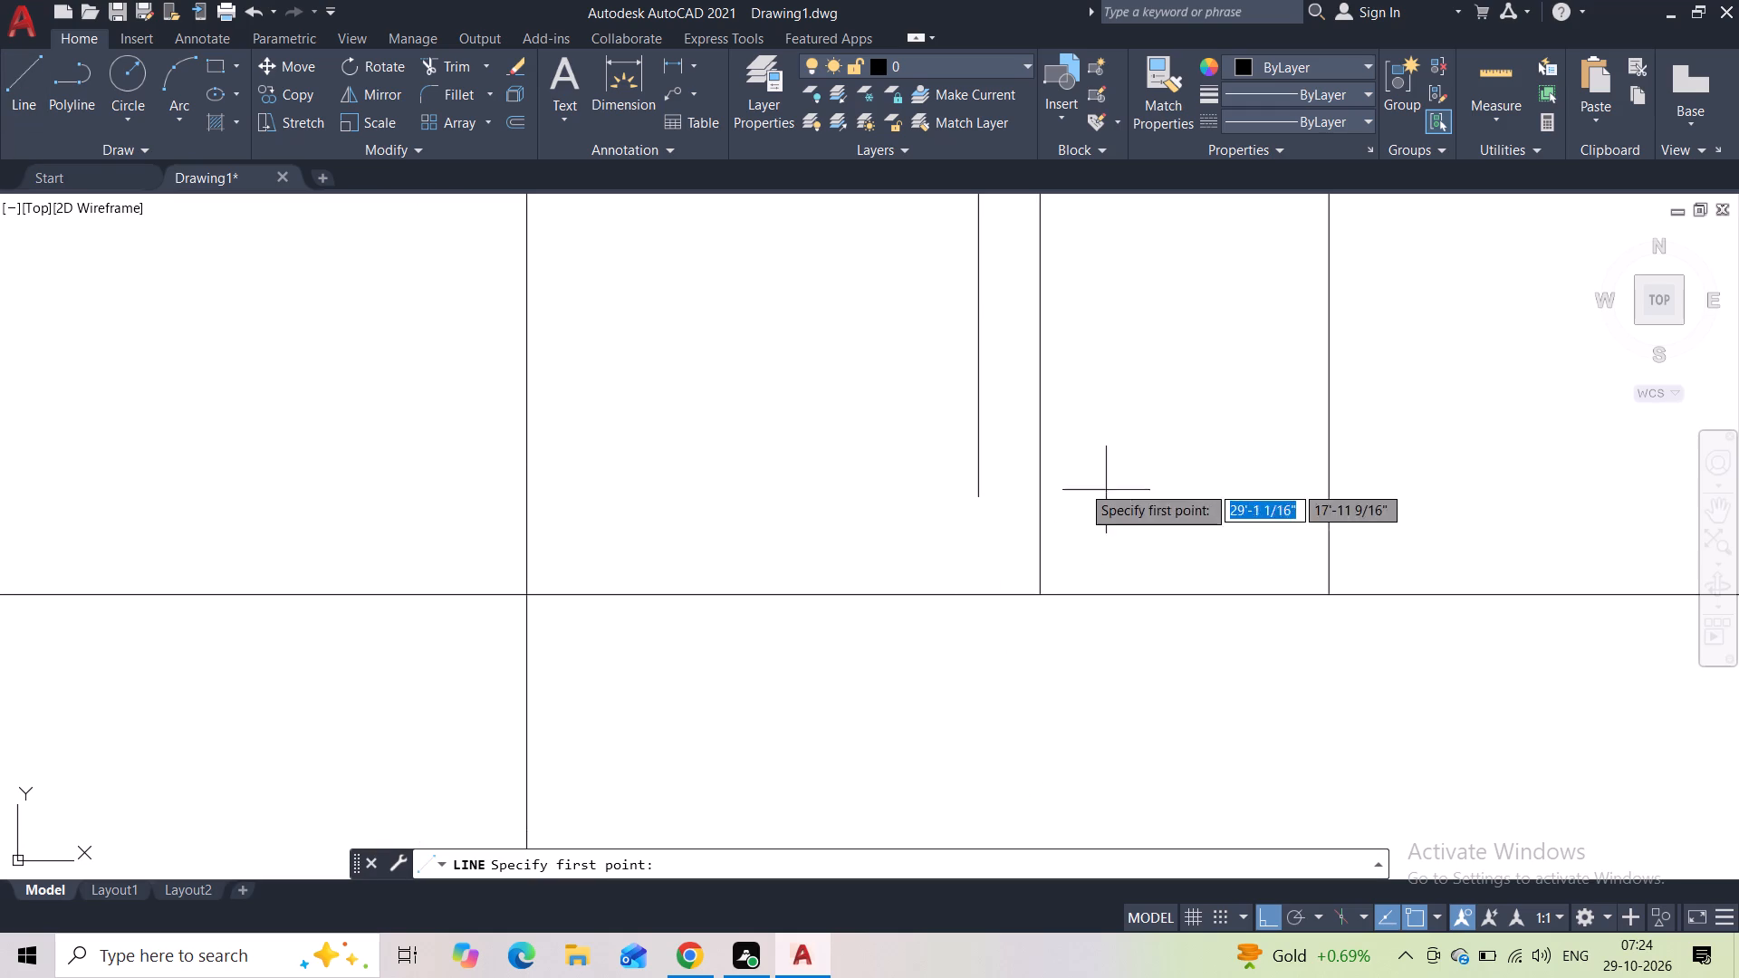
left_click(975, 495)
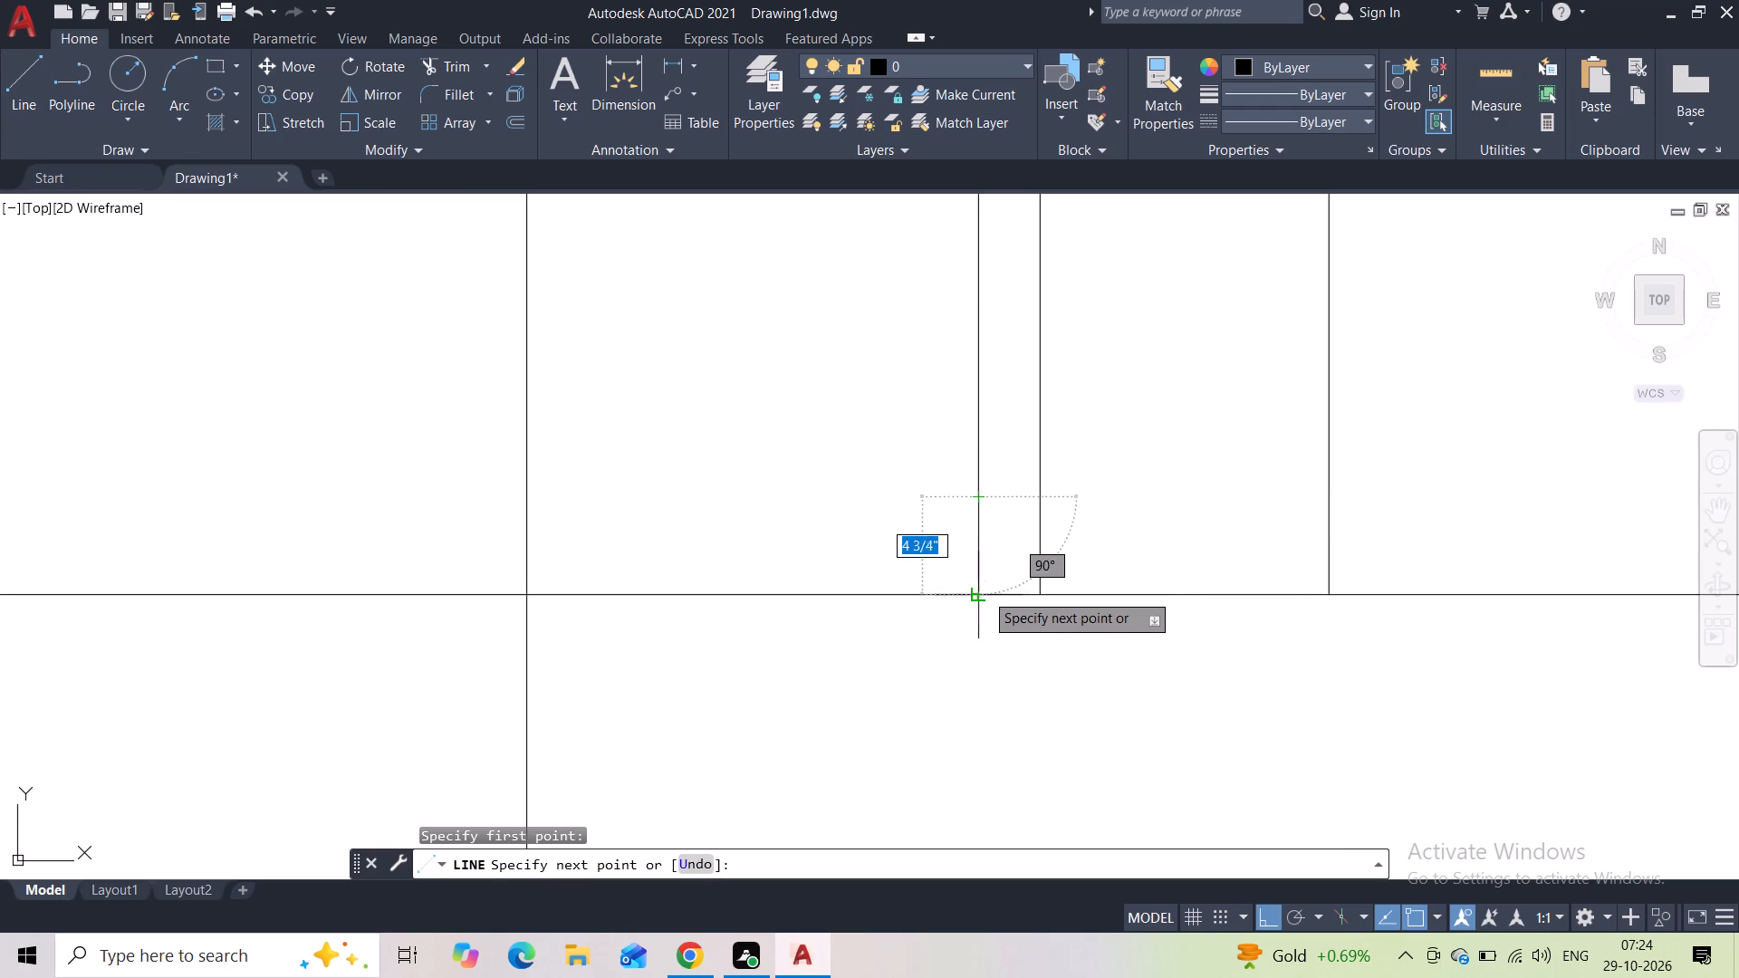
left_click(984, 591)
key("Escape")
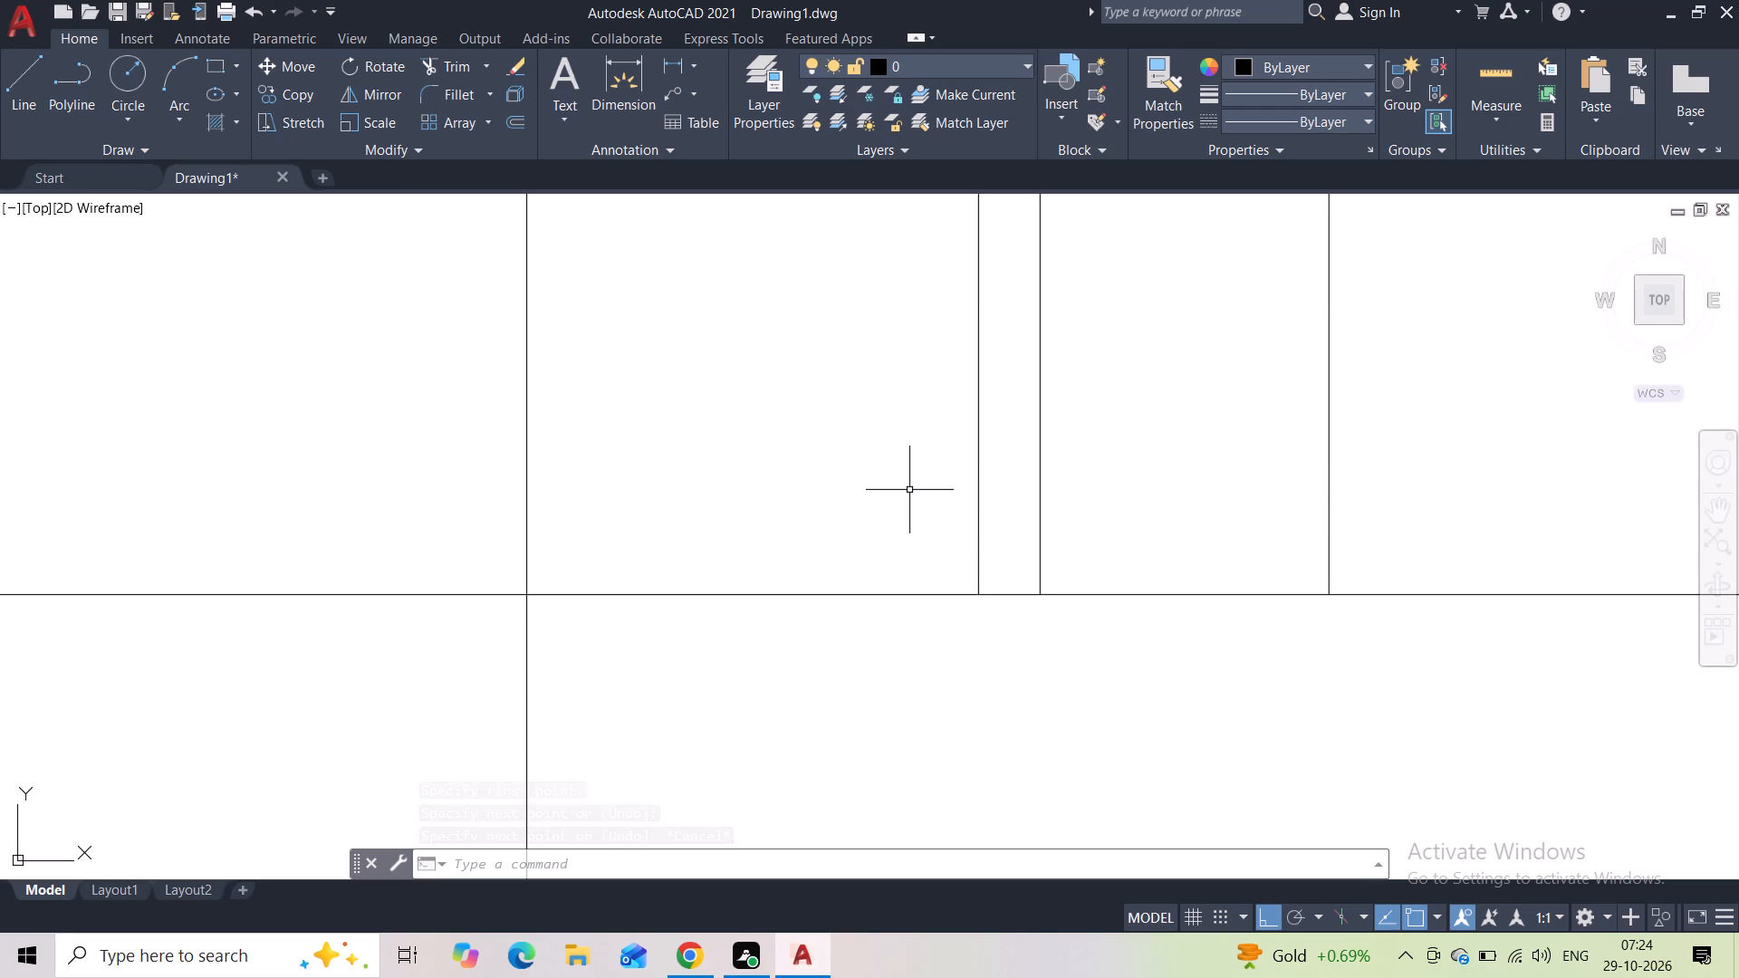
Draw a horizontal line from the narrow bay's window-side vertical to the elevation's far edge, a little over a third of the way up the upper door.
scroll(930, 513, "down", 4)
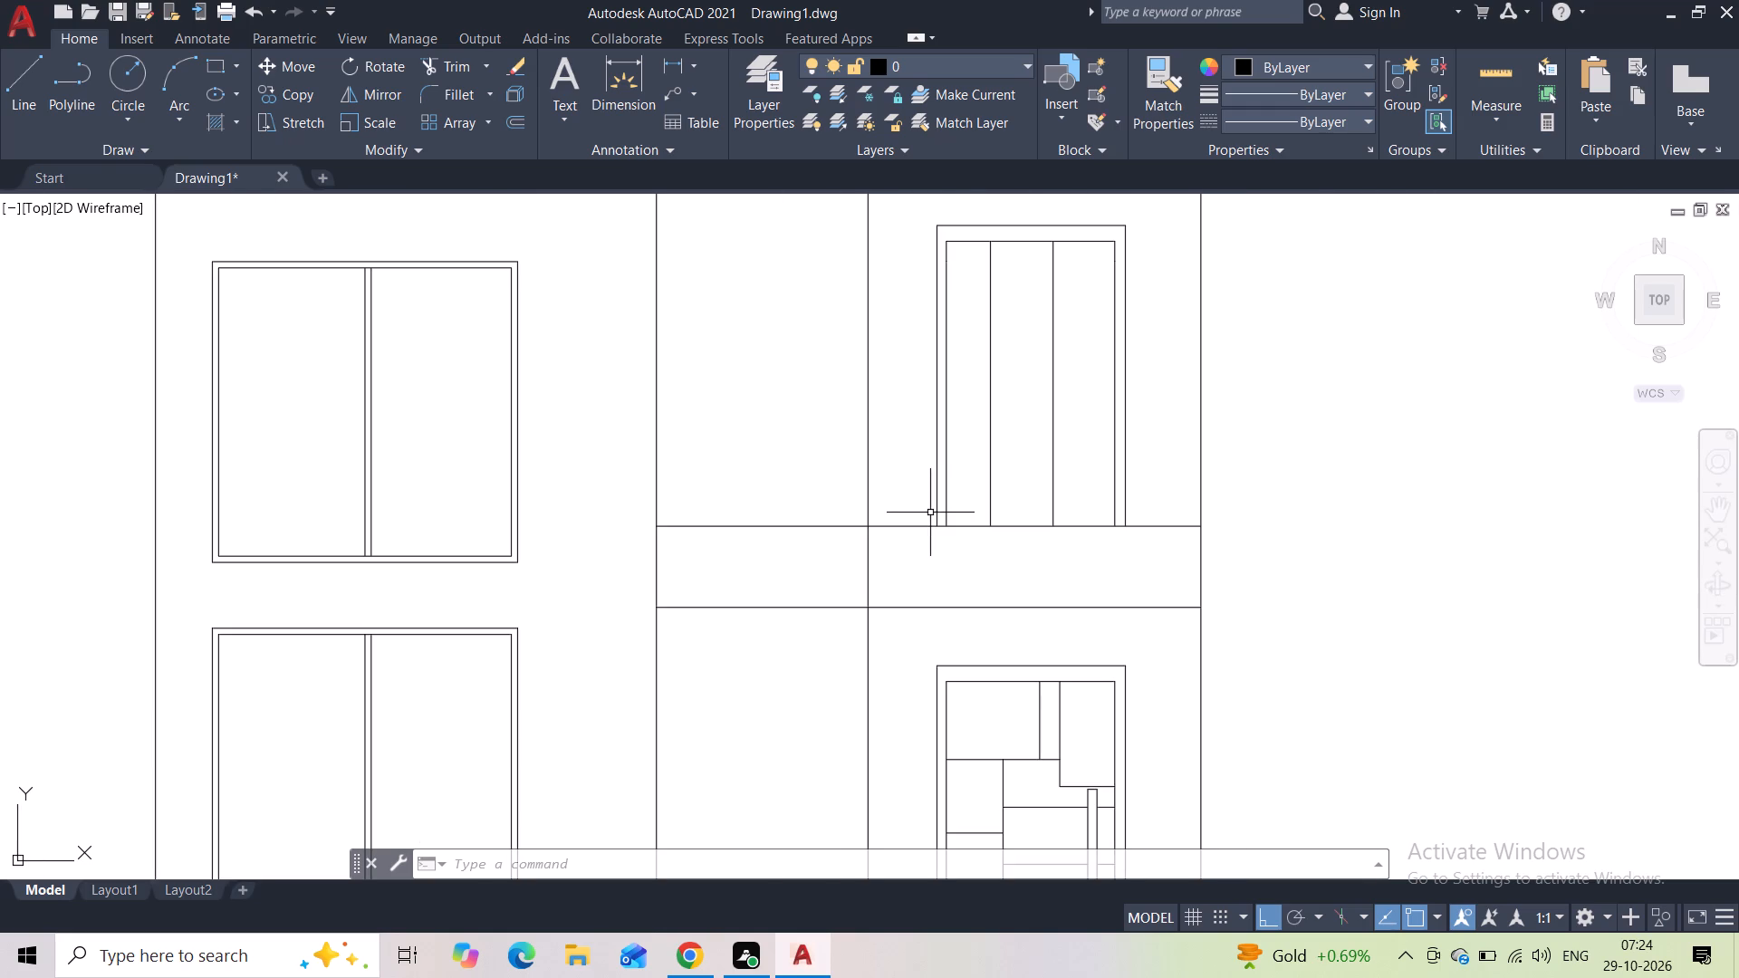
scroll(934, 519, "down", 3)
scroll(935, 513, "up", 2)
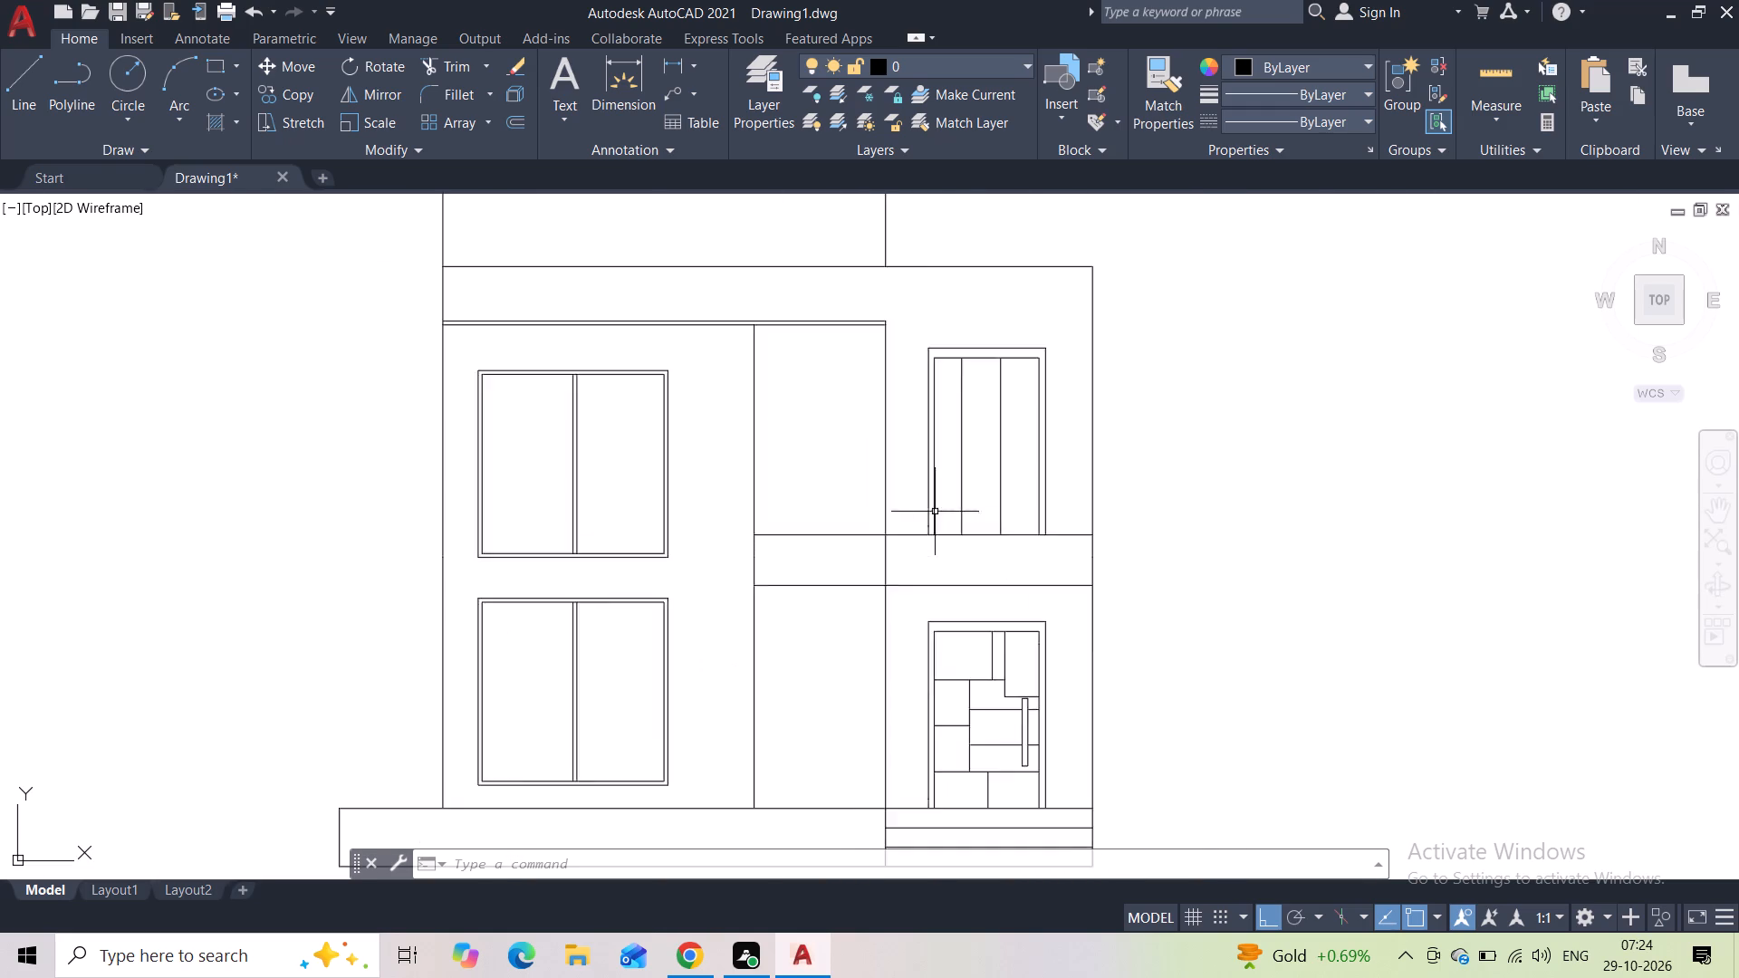
scroll(935, 512, "up", 1)
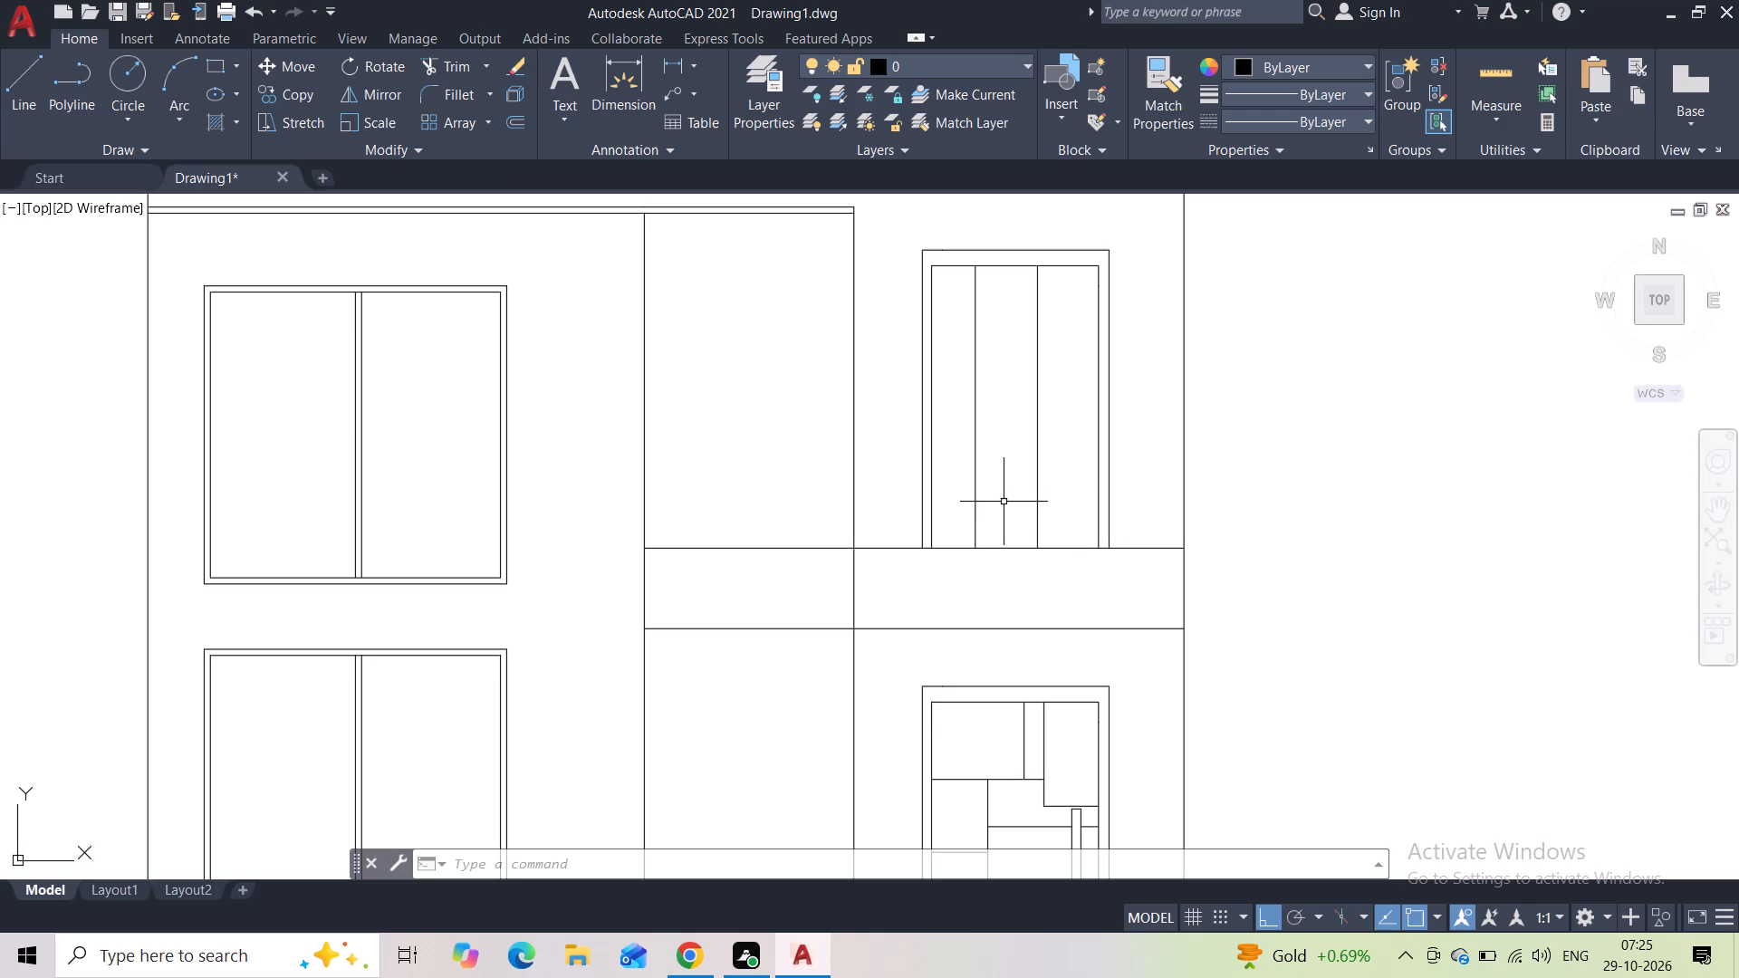
left_click(40, 81)
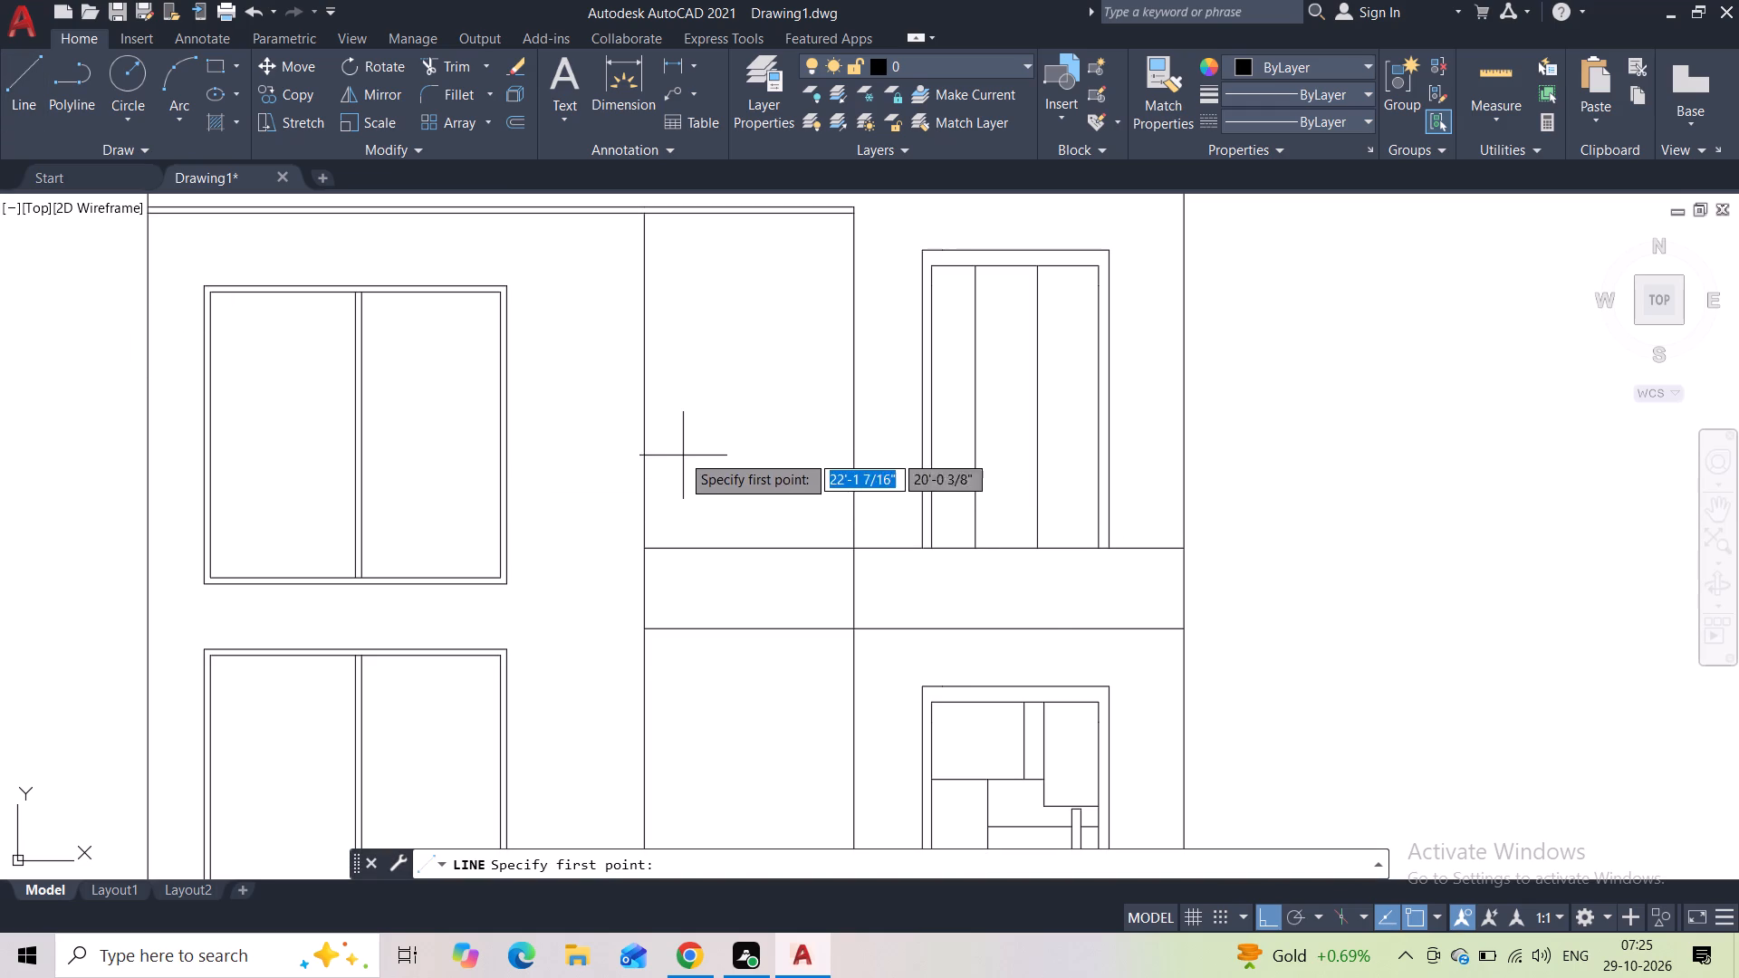
left_click(647, 436)
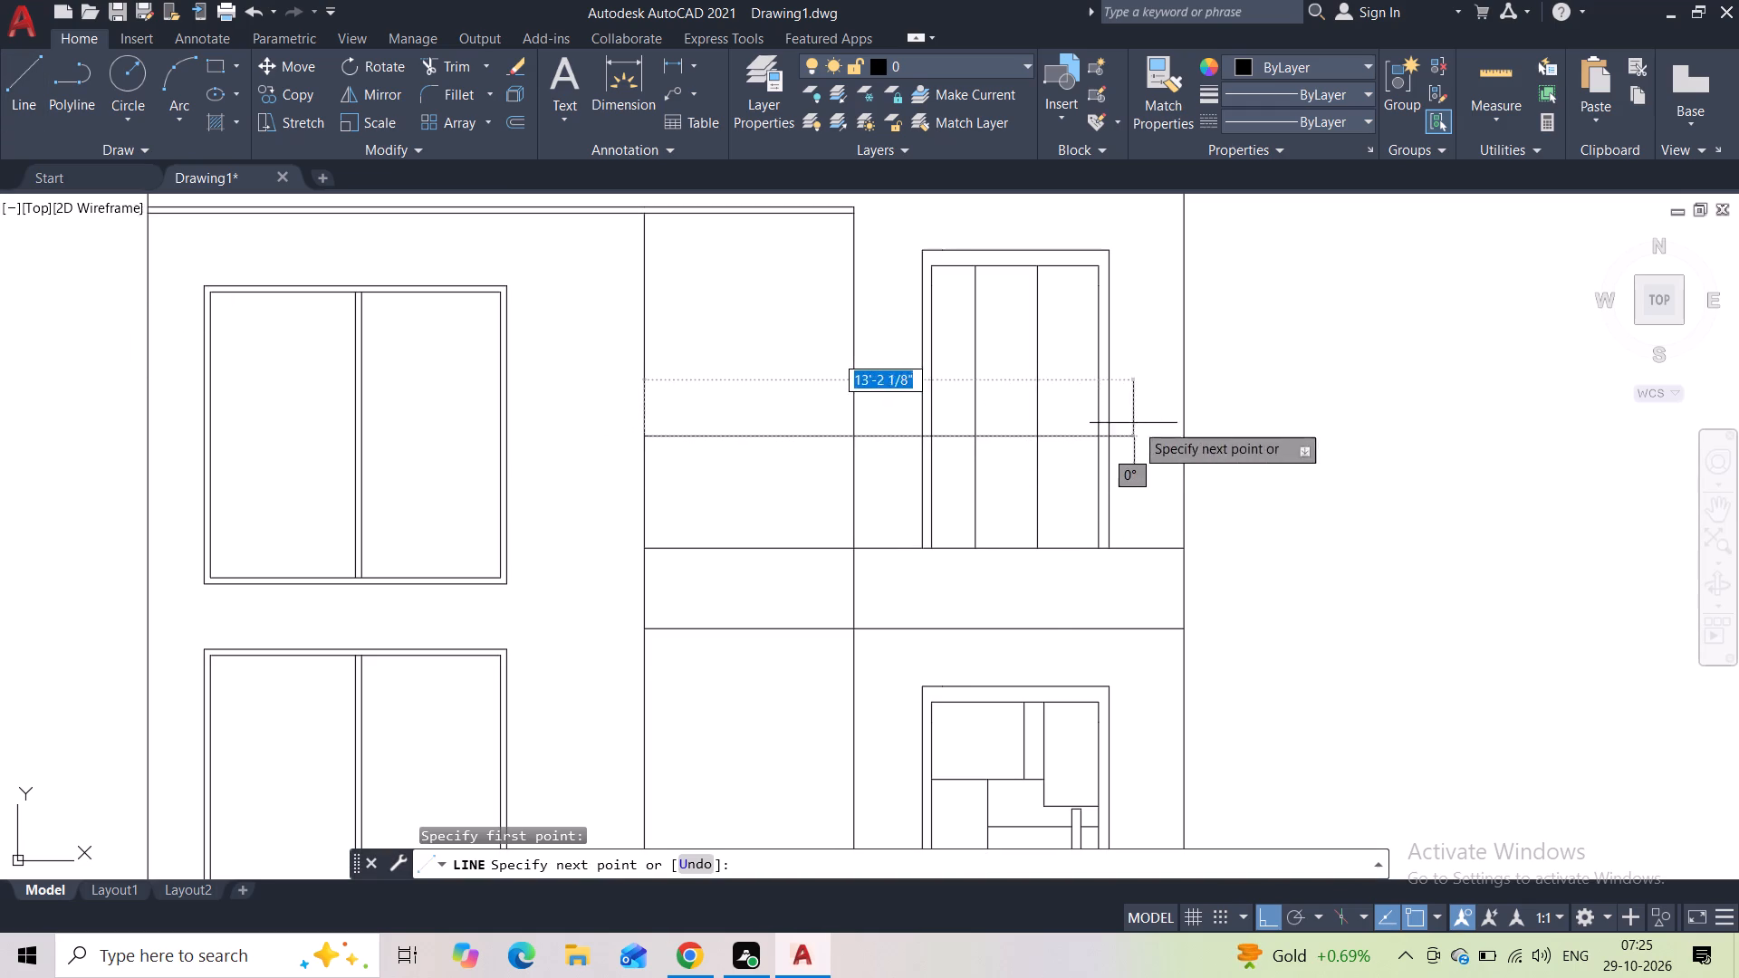
left_click(1180, 447)
key("Escape")
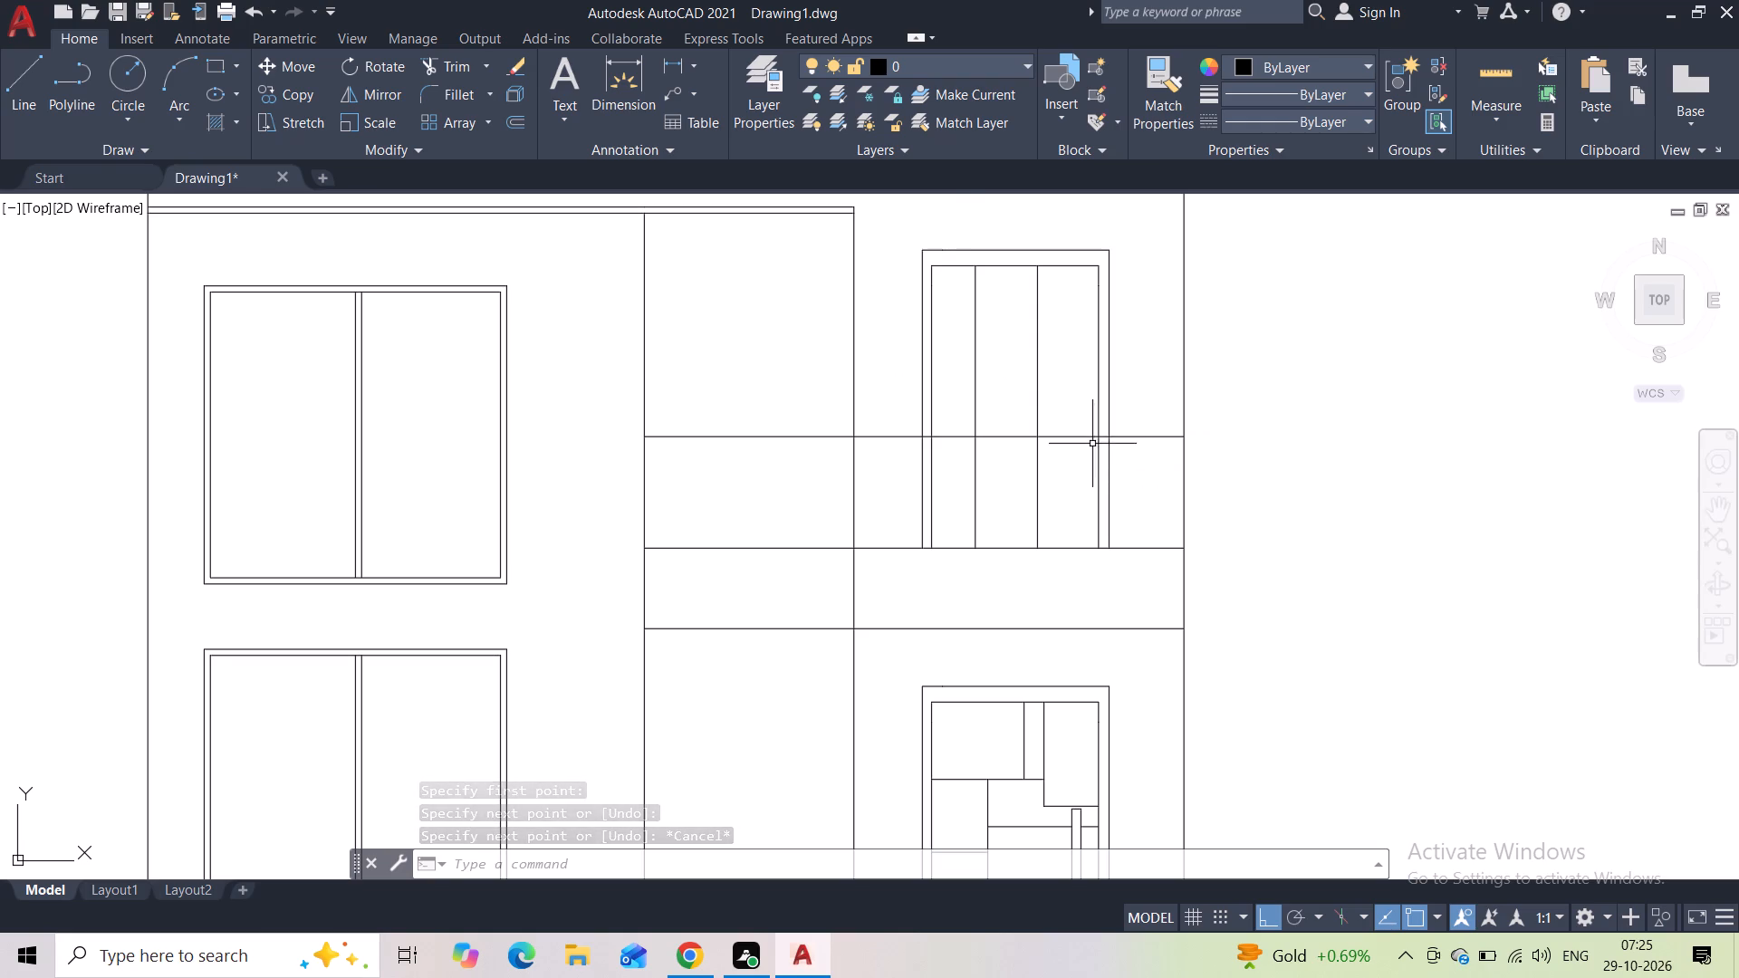
Hatch the narrow bay's areas above and below the two floor bands with the HOUND pattern.
scroll(1124, 483, "down", 1)
middle_click_drag(1188, 594, 1154, 714)
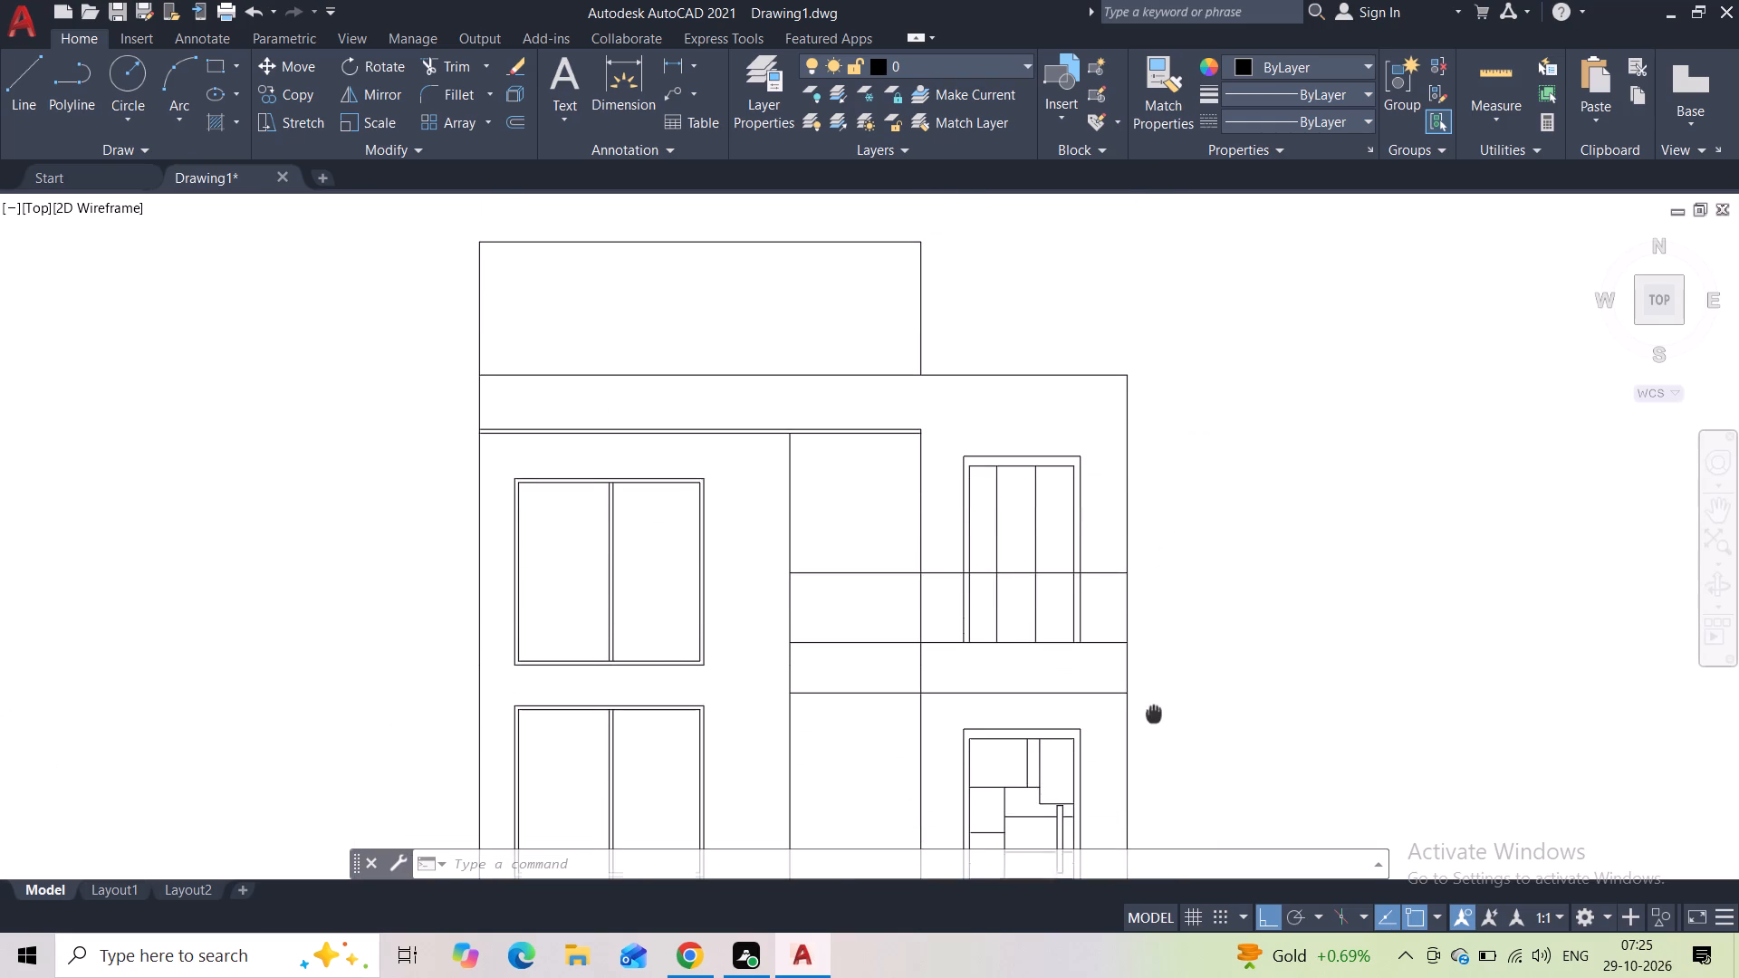
middle_click_drag(1154, 714, 975, 473)
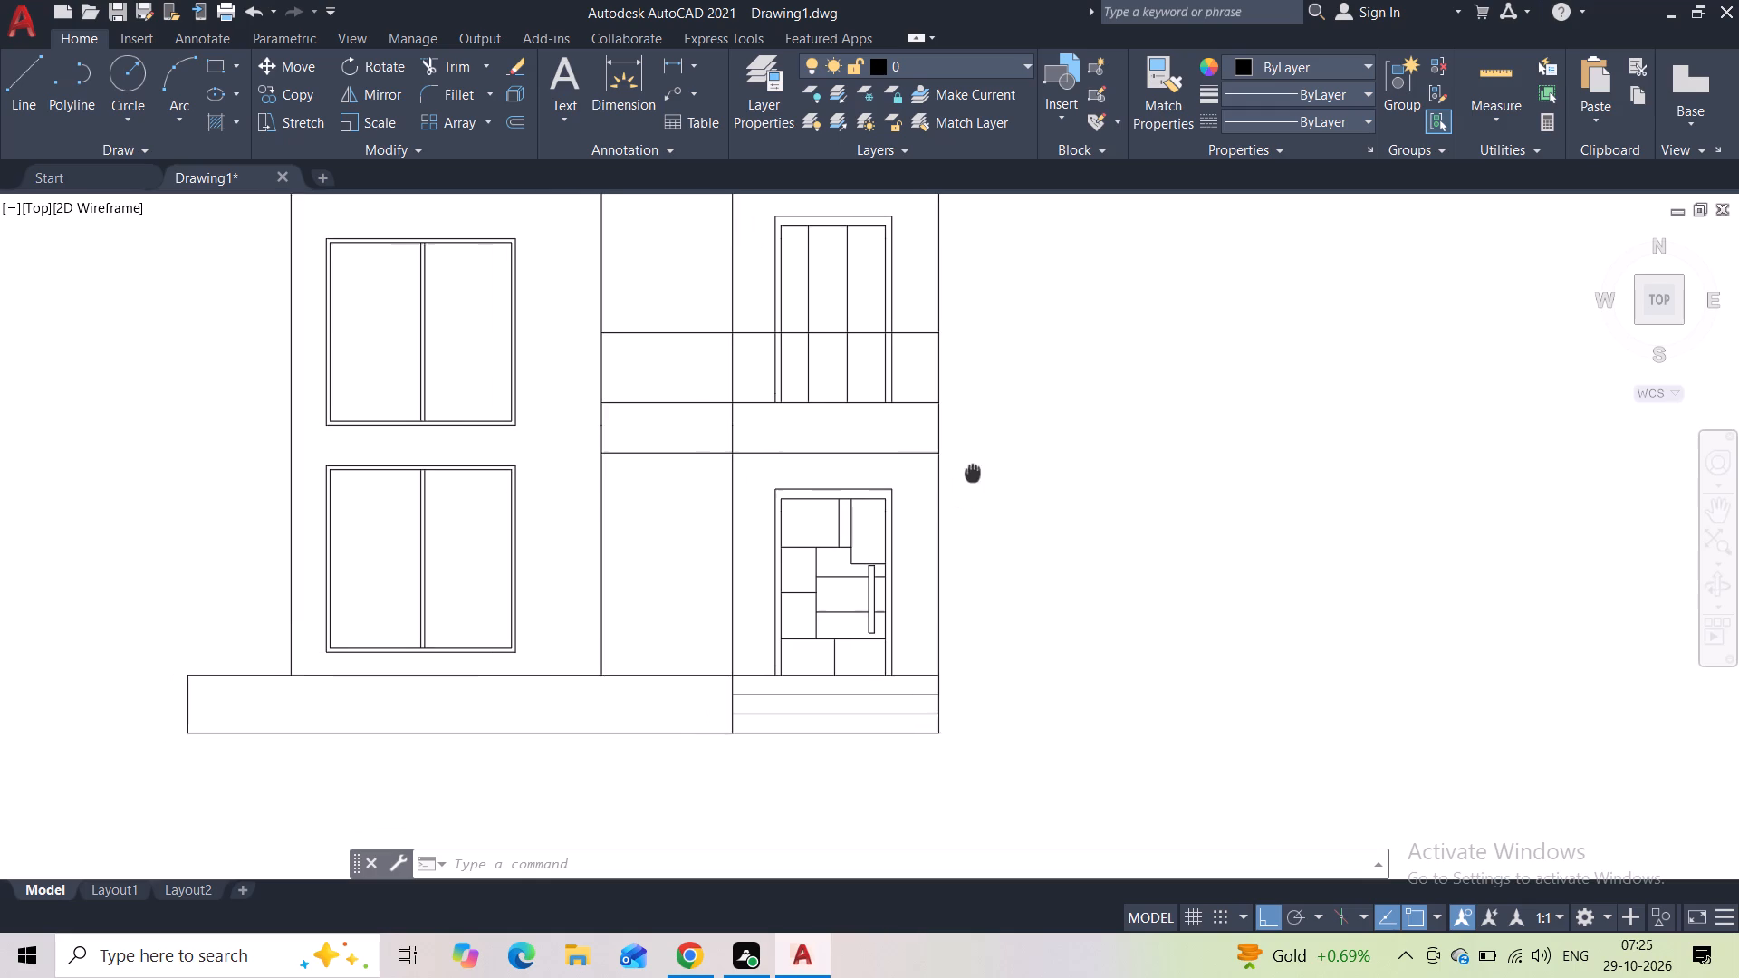
middle_click_drag(975, 473, 977, 473)
key("h")
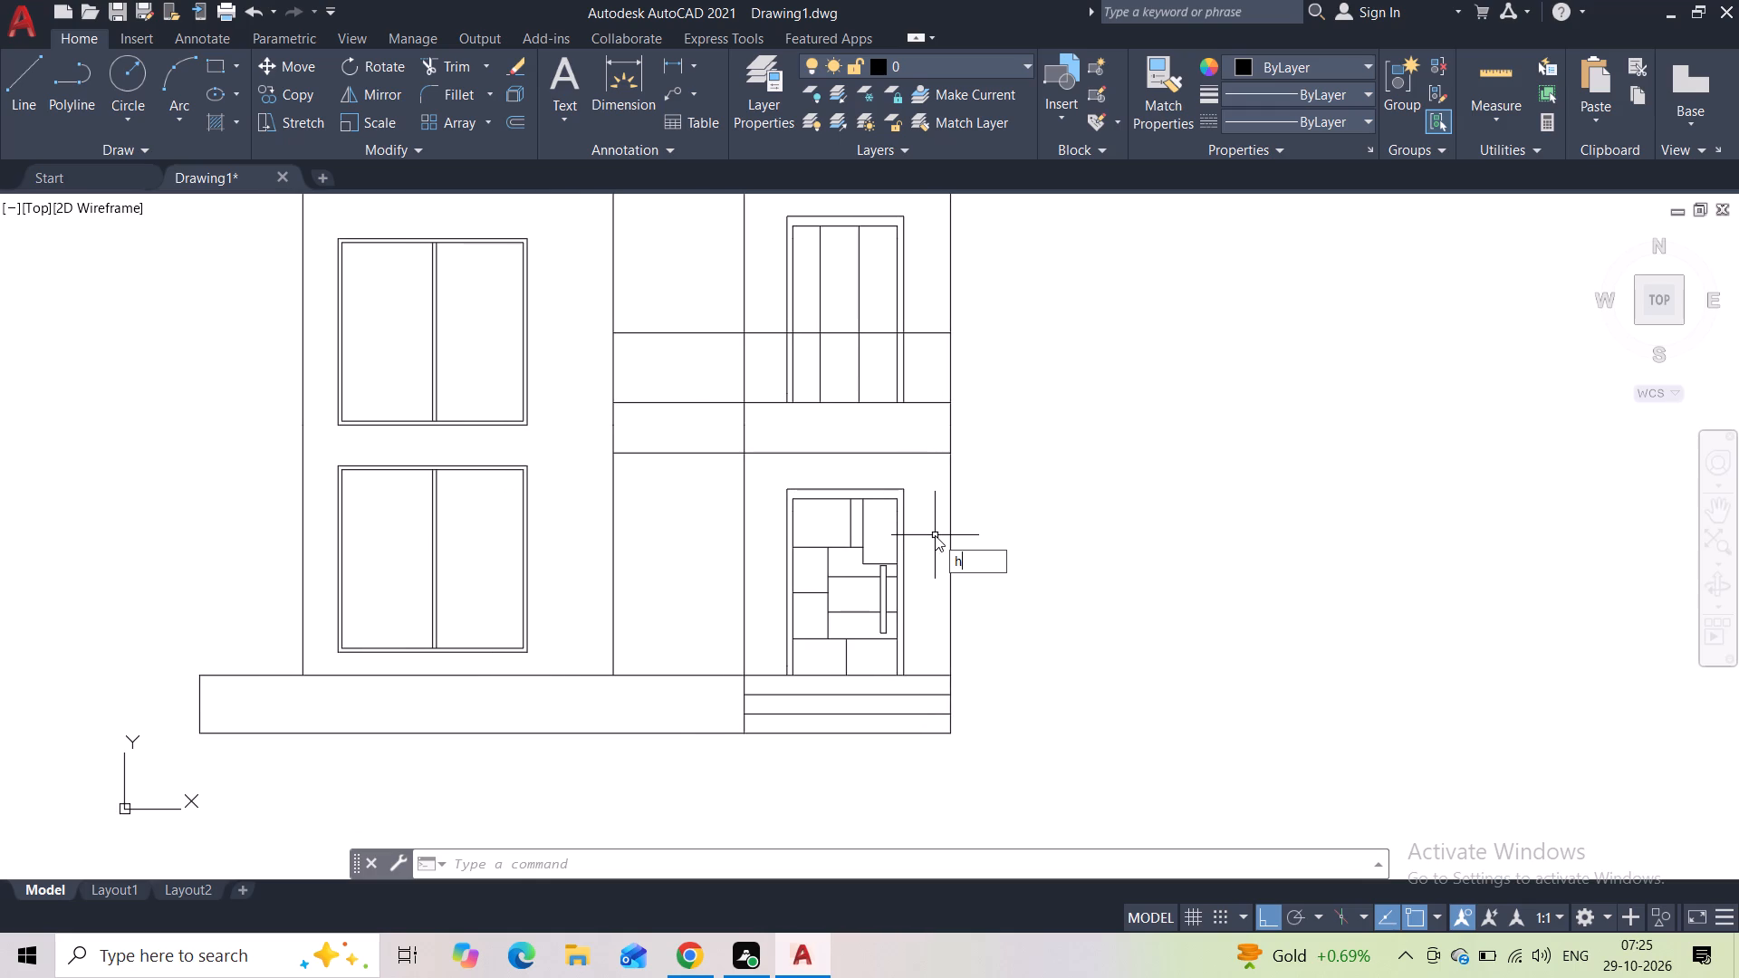
left_click(965, 589)
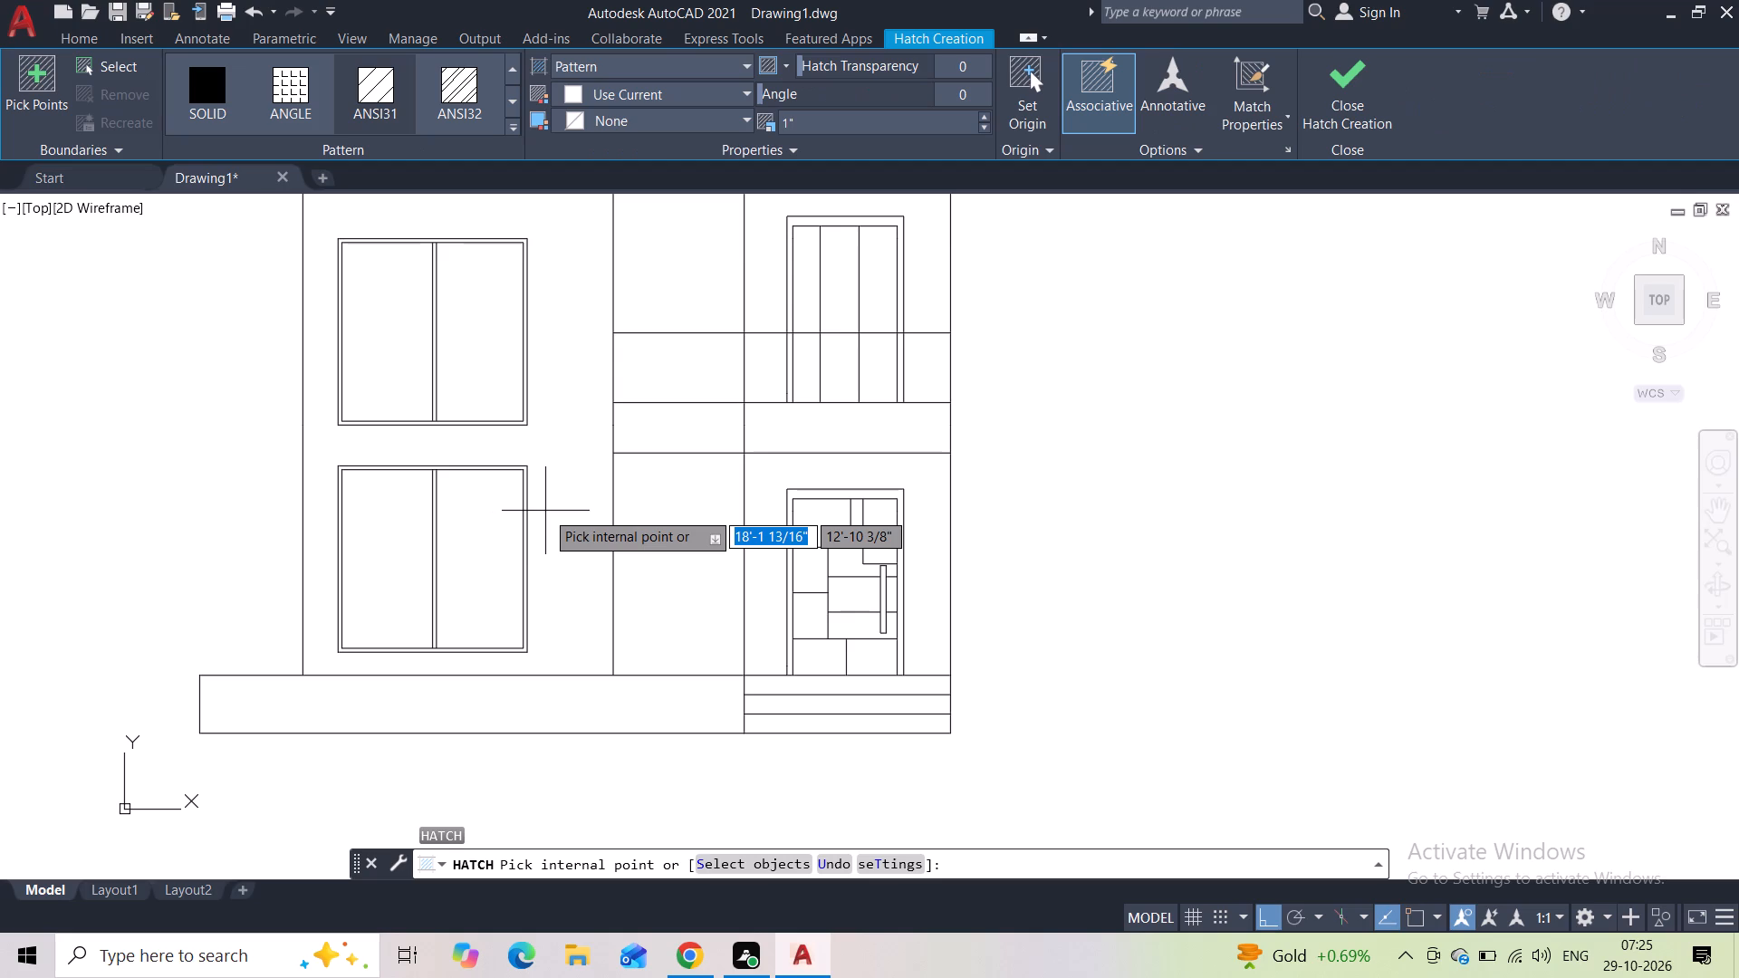
left_click(508, 132)
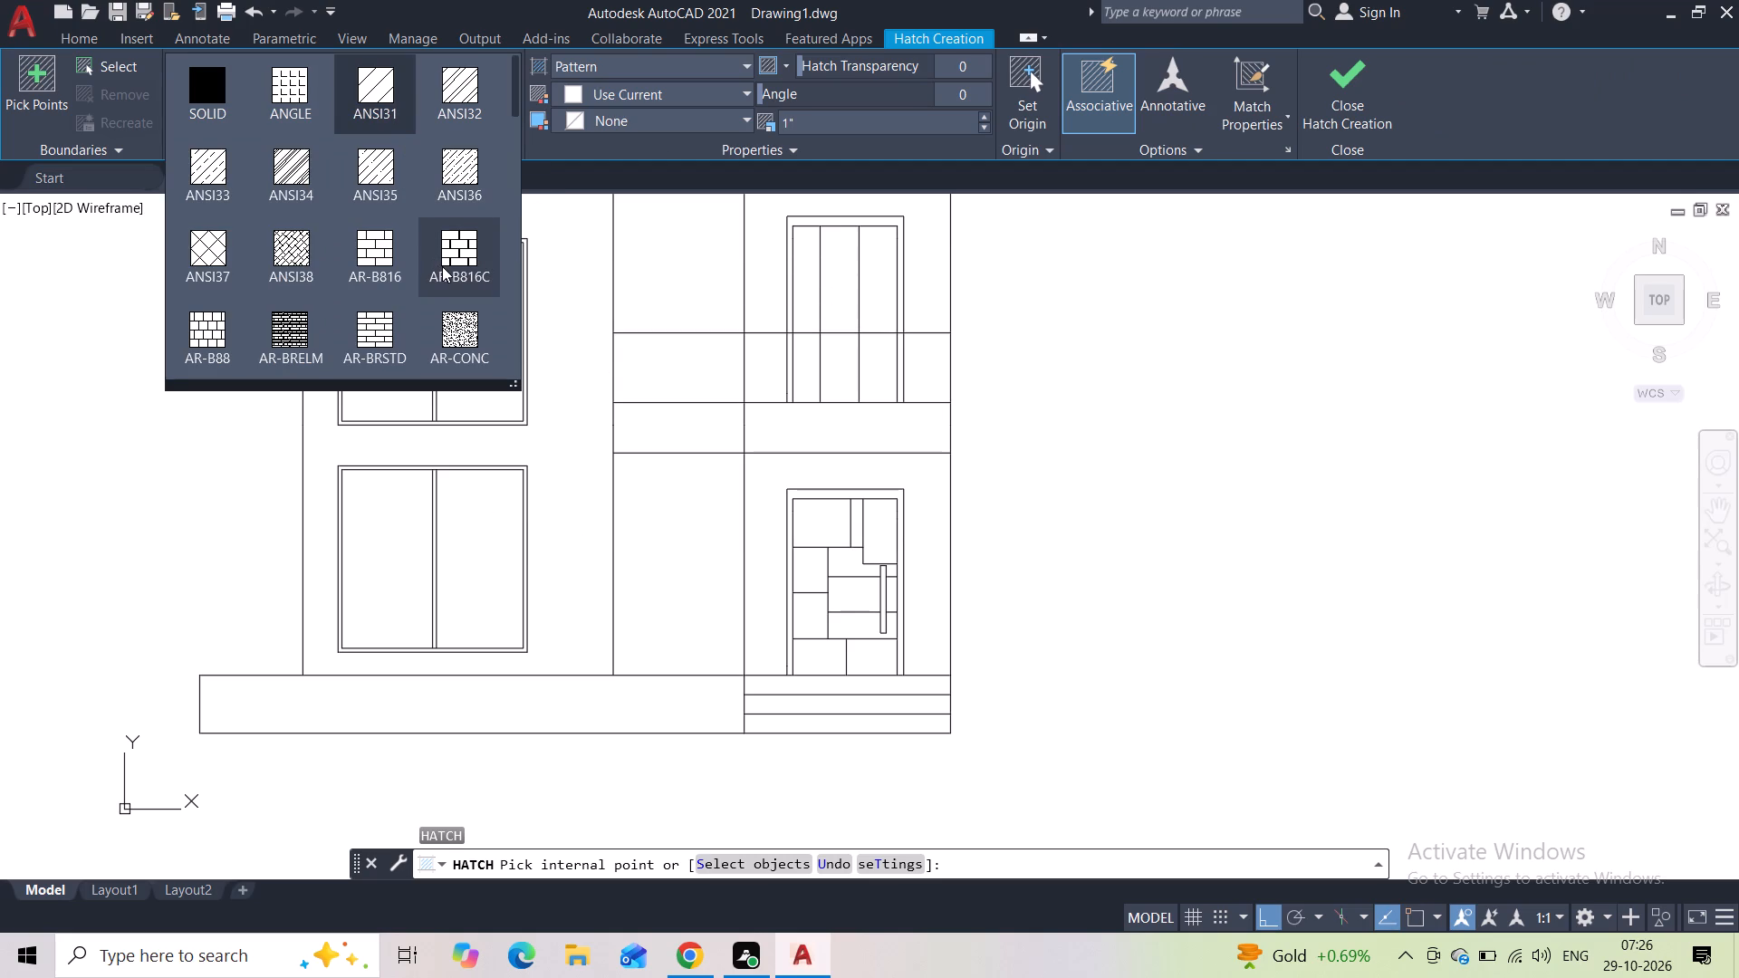
scroll(445, 239, "down", 1)
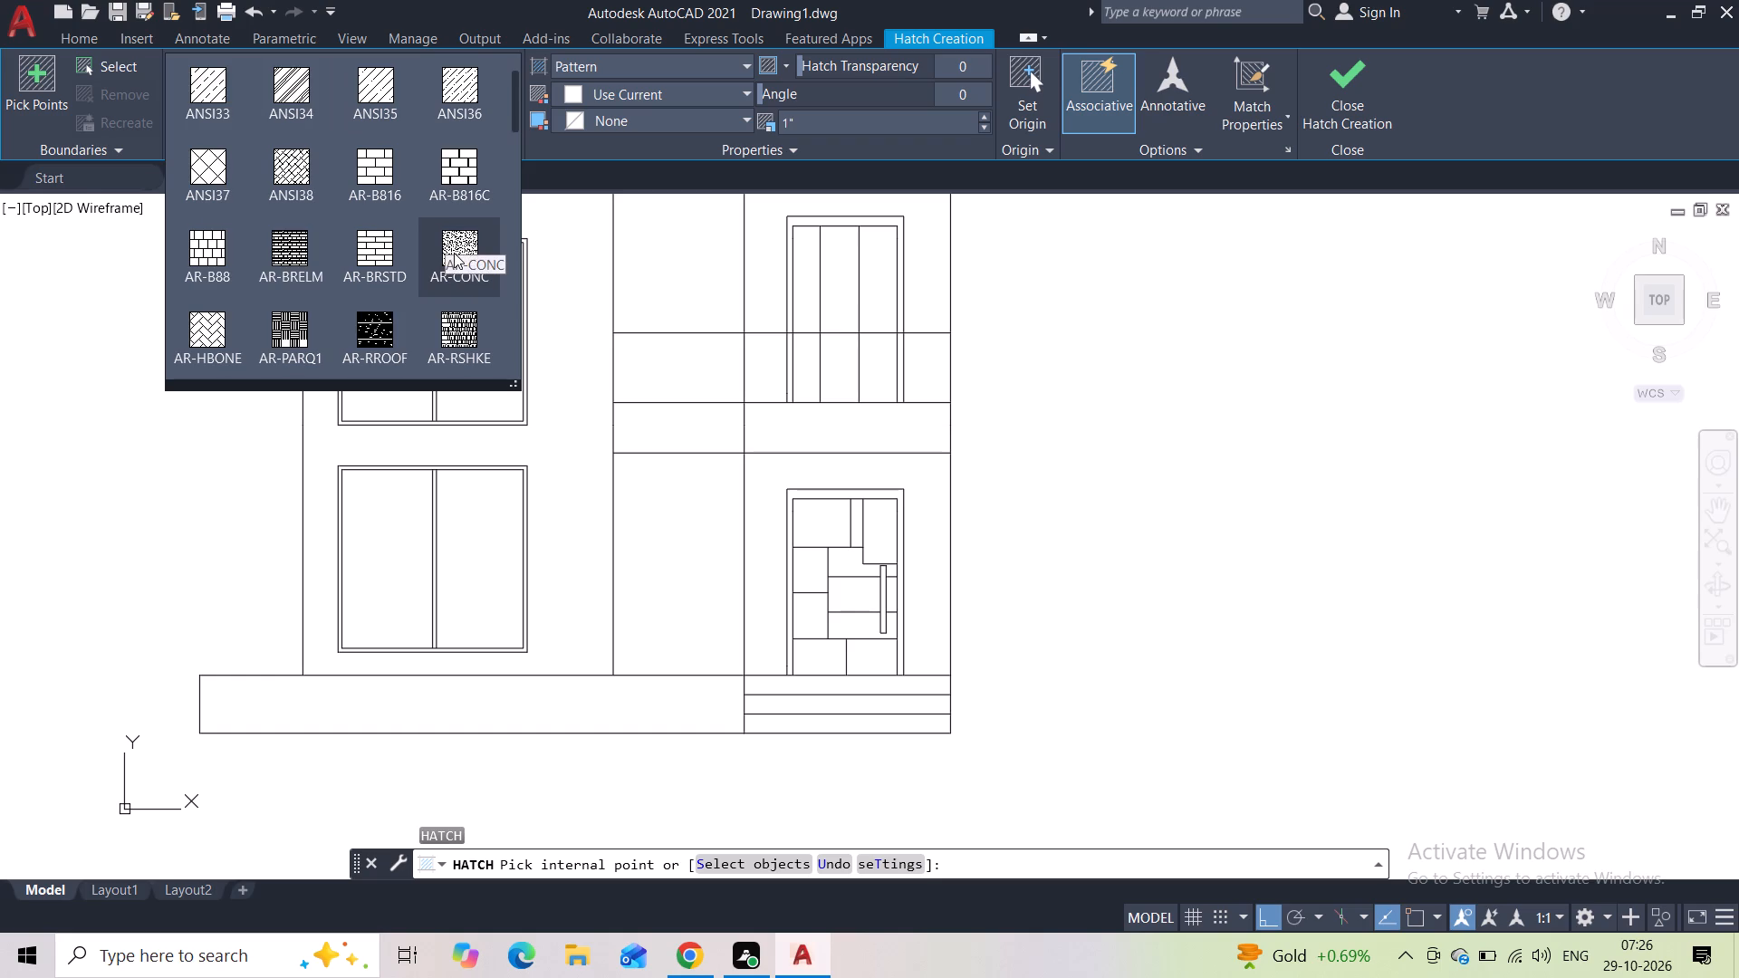
scroll(454, 254, "down", 1)
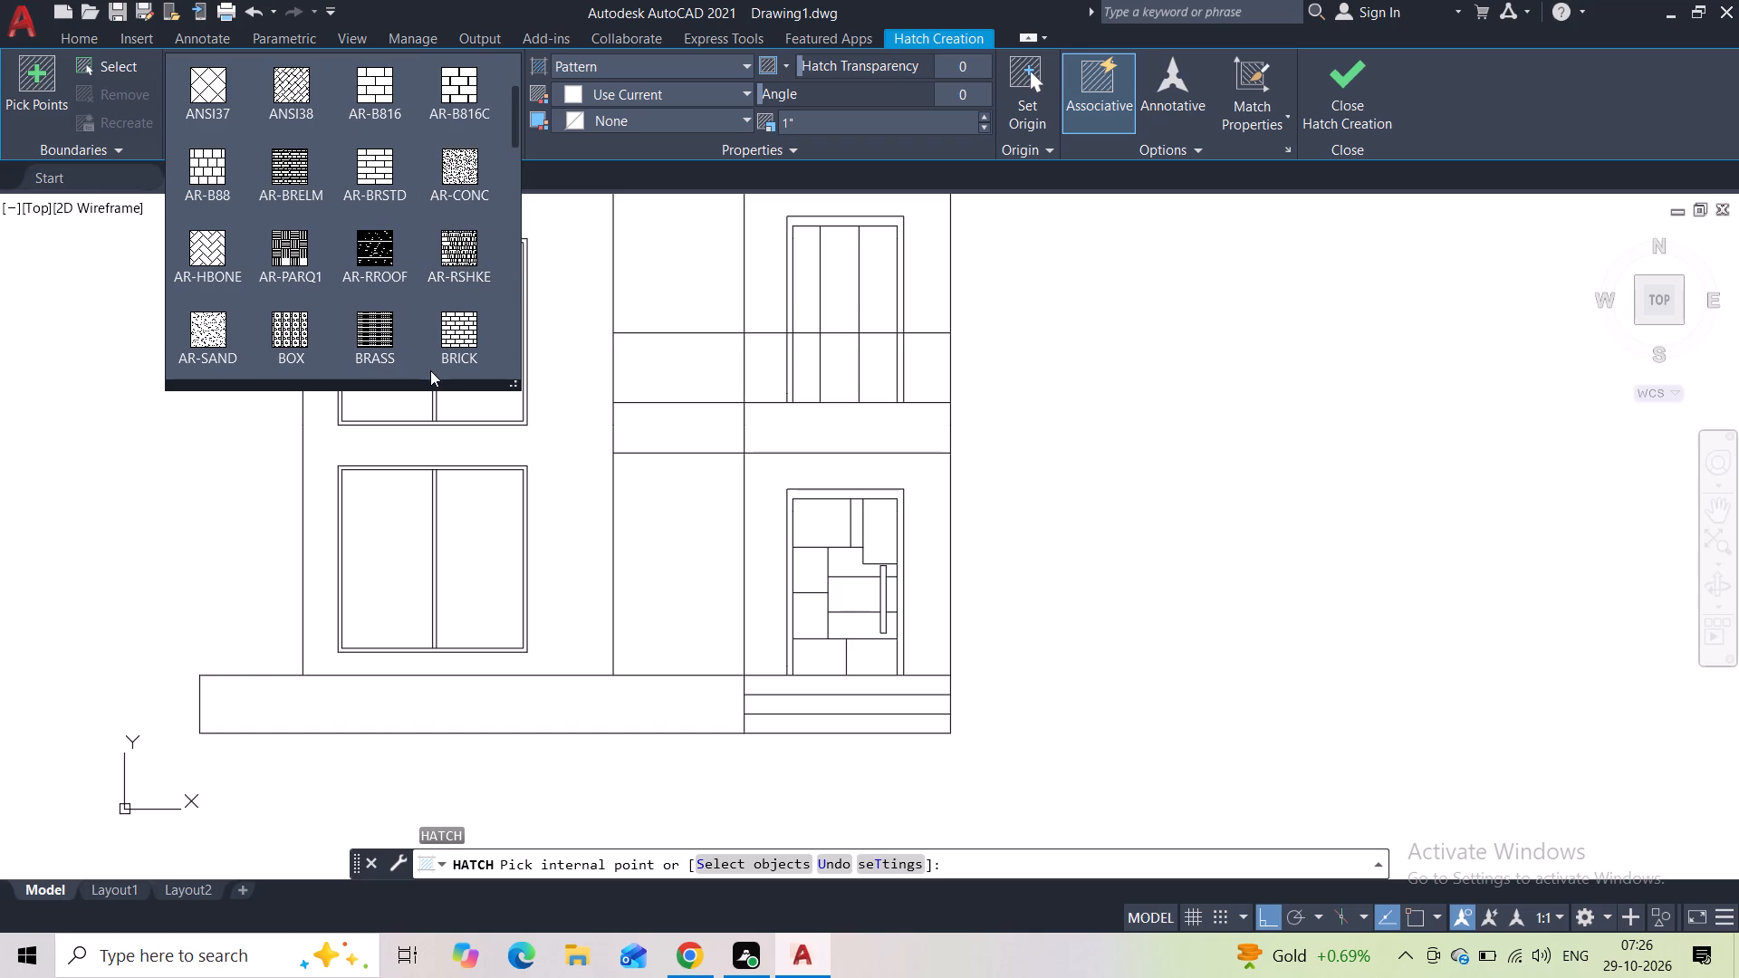
scroll(437, 319, "down", 1)
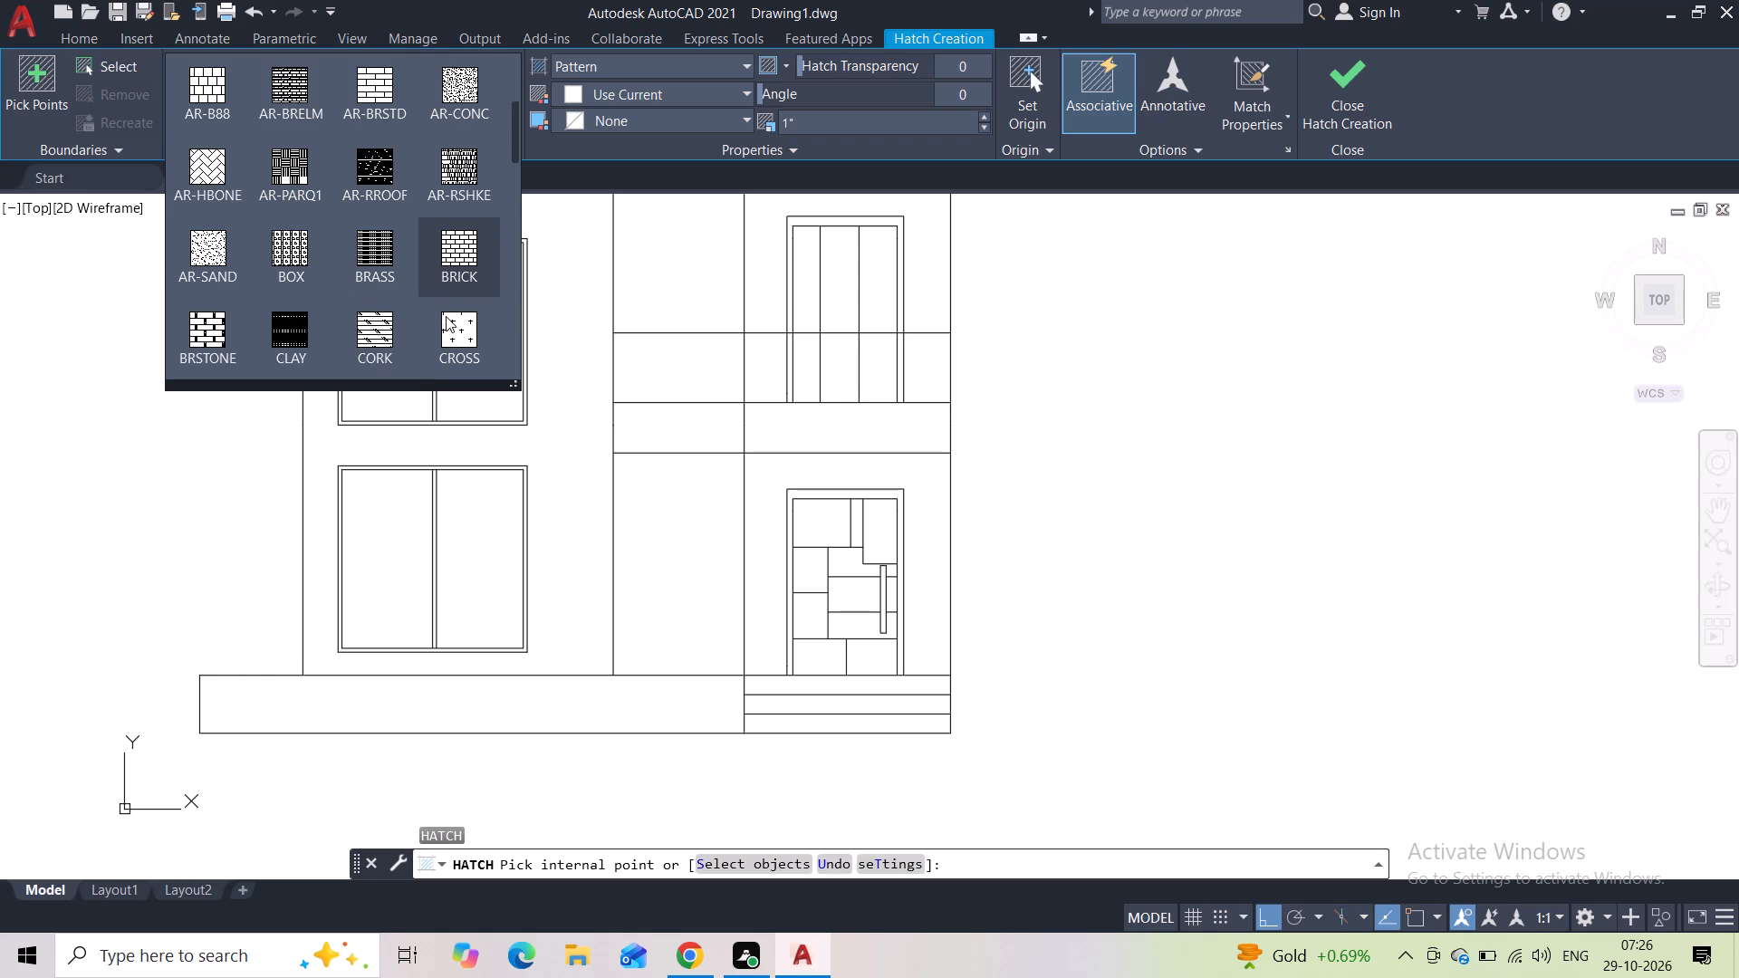
scroll(447, 318, "down", 2)
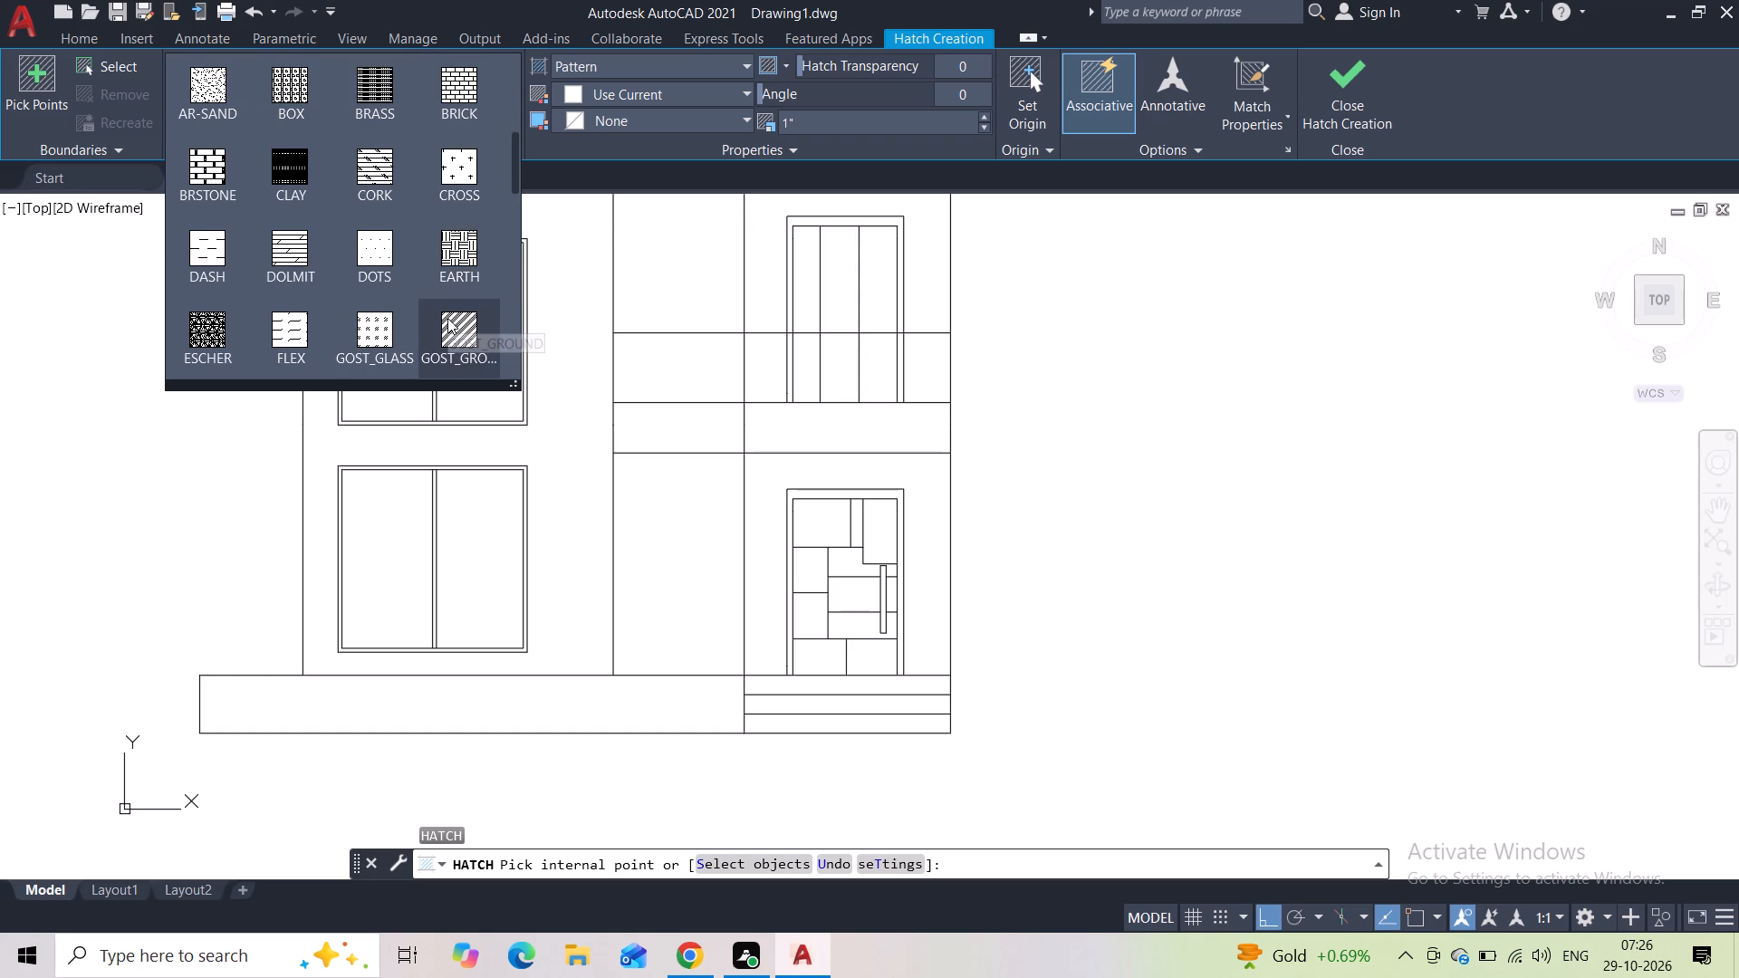
scroll(447, 318, "down", 4)
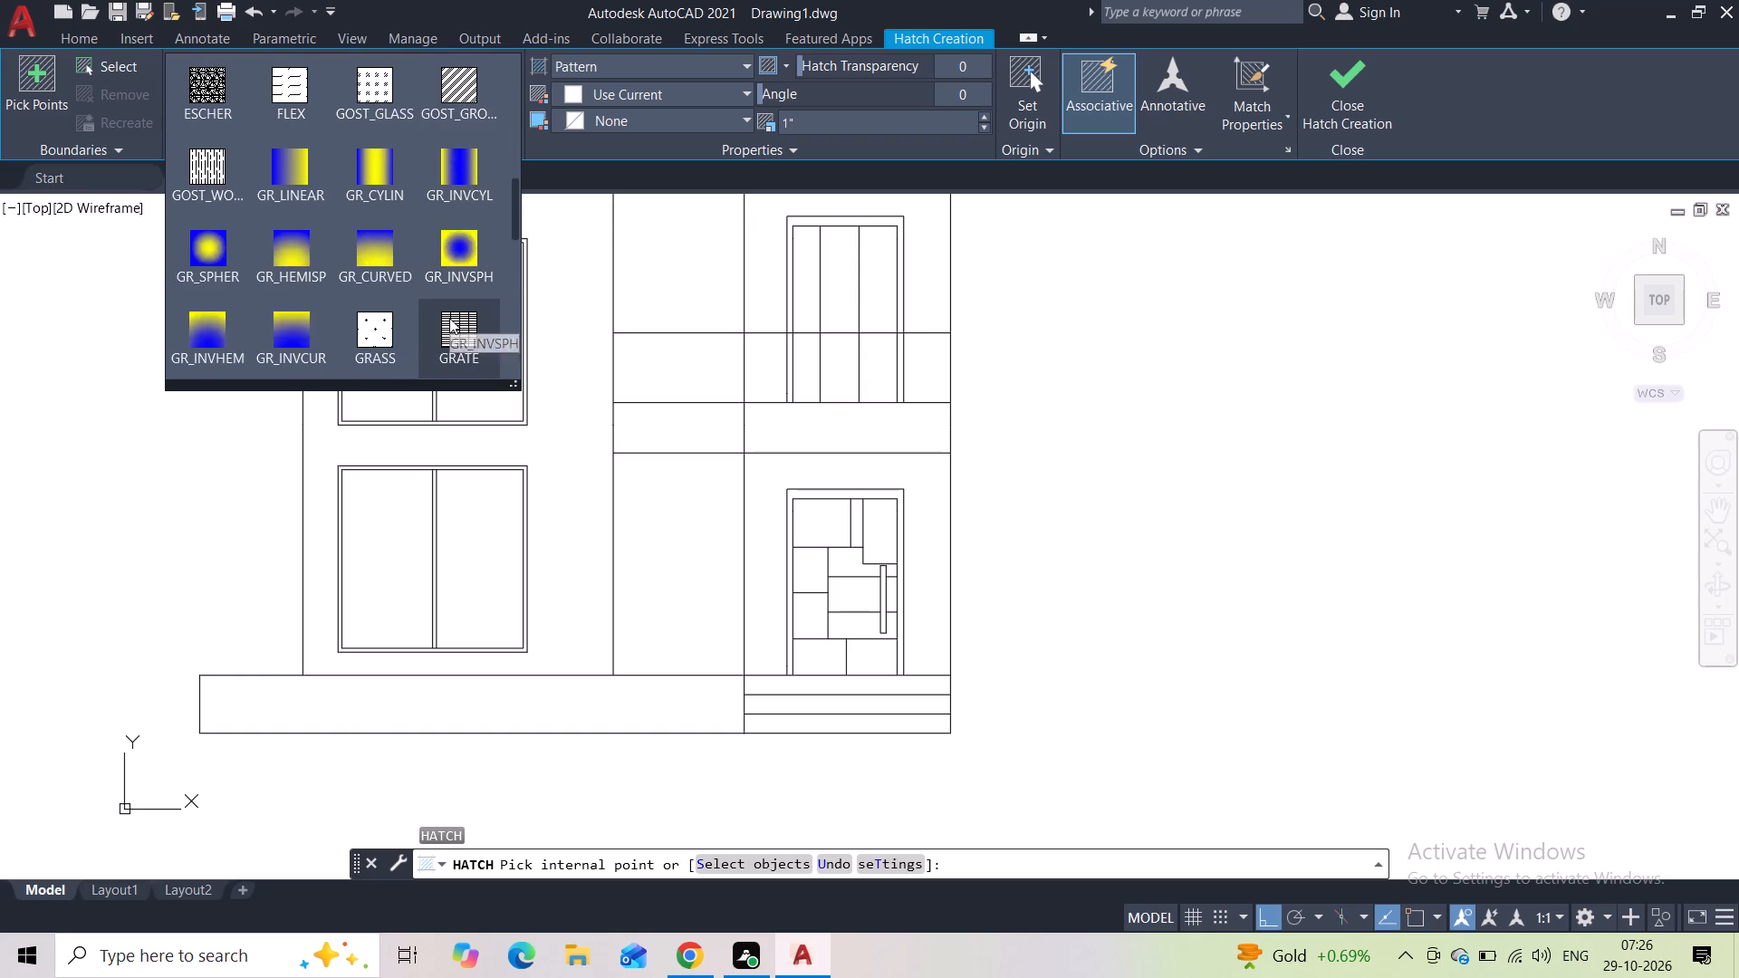
scroll(449, 318, "down", 1)
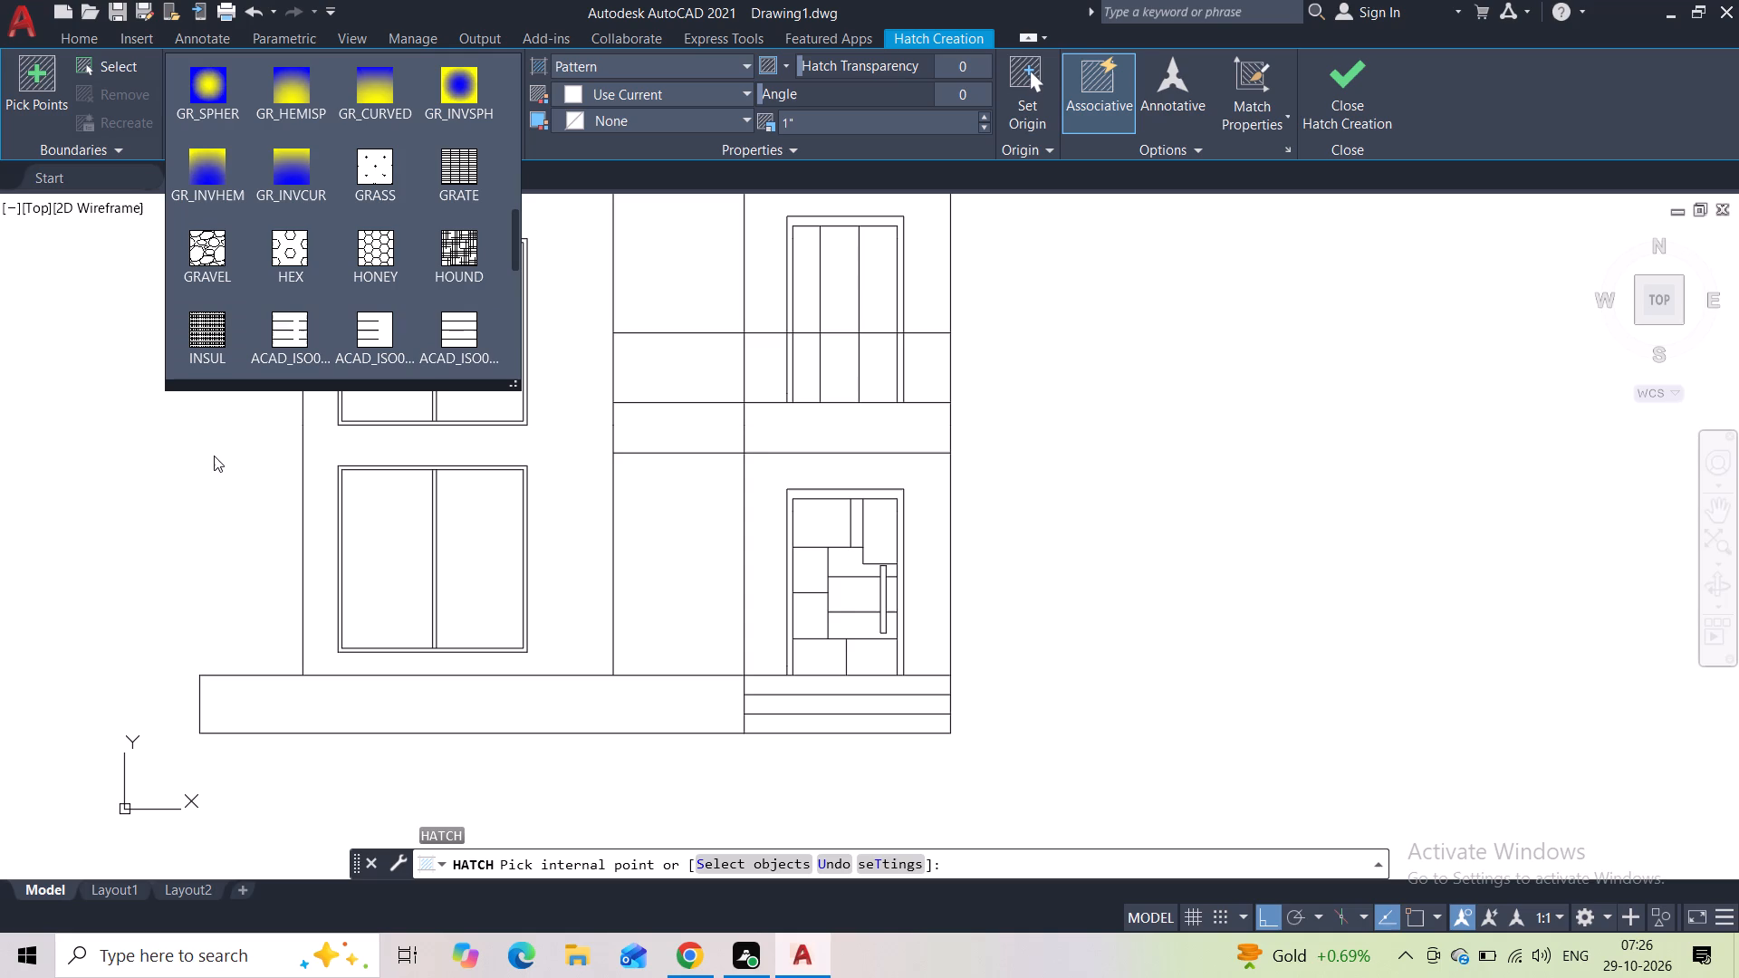
left_click(441, 264)
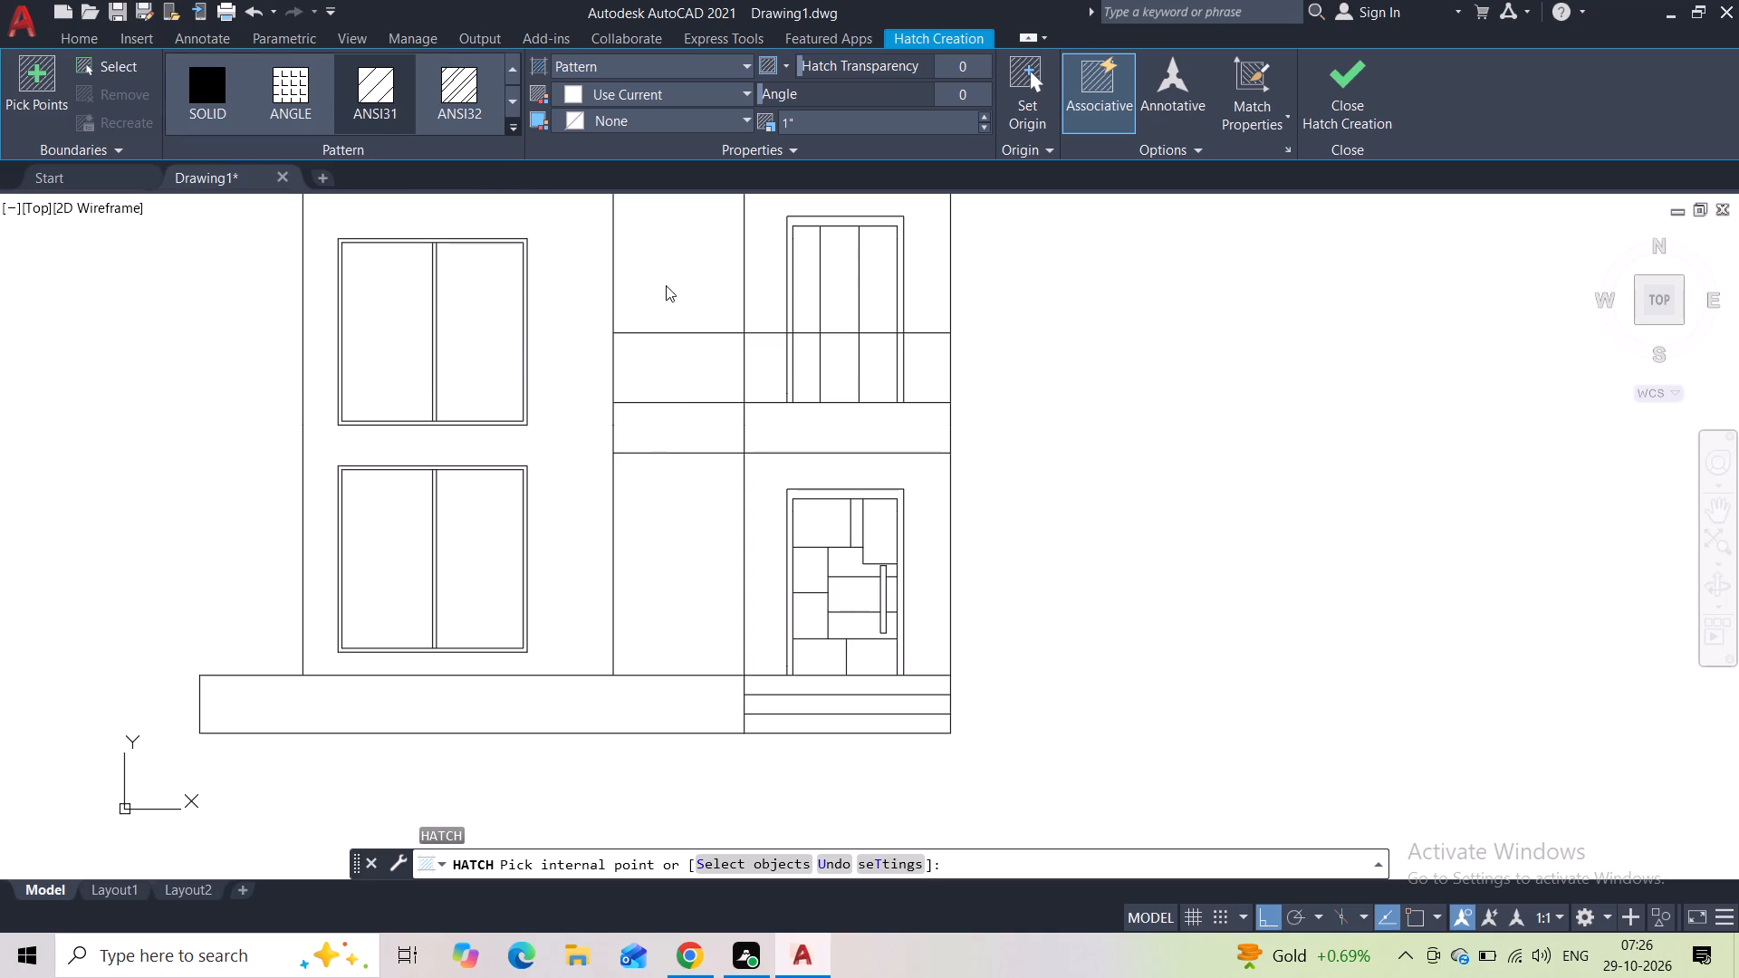
left_click(666, 285)
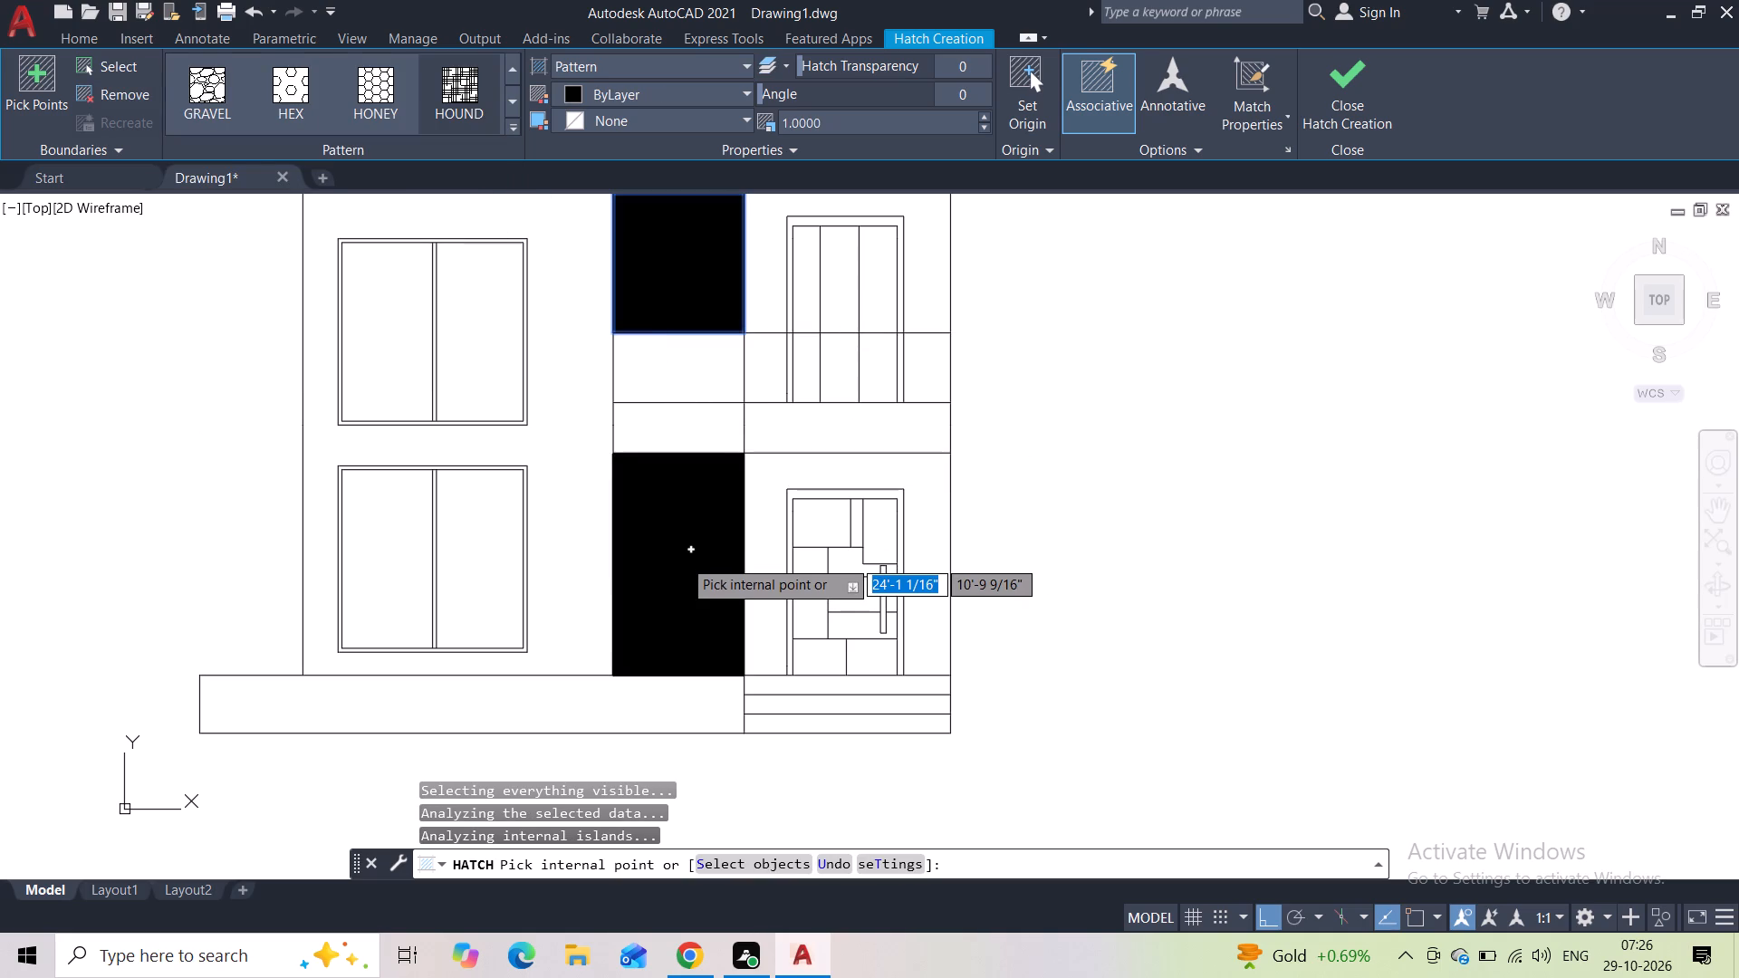
left_click(683, 559)
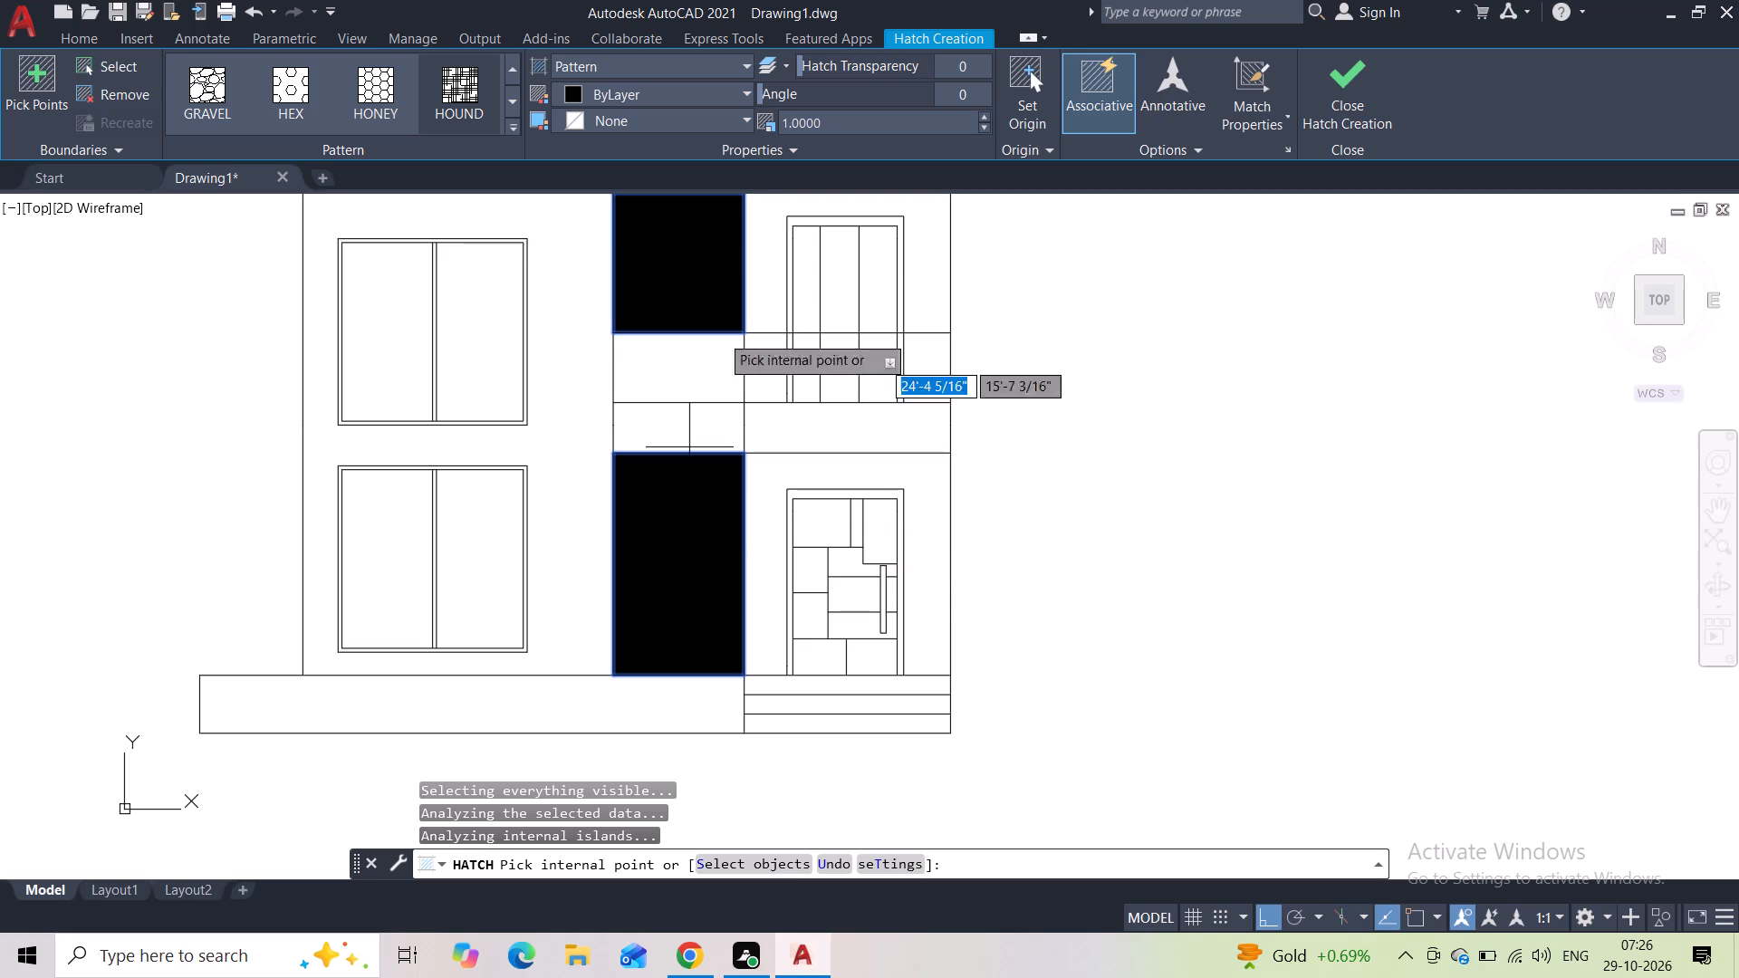
Set the narrow bay hatch's pattern scale to 29 and finish the hatch.
left_click(988, 116)
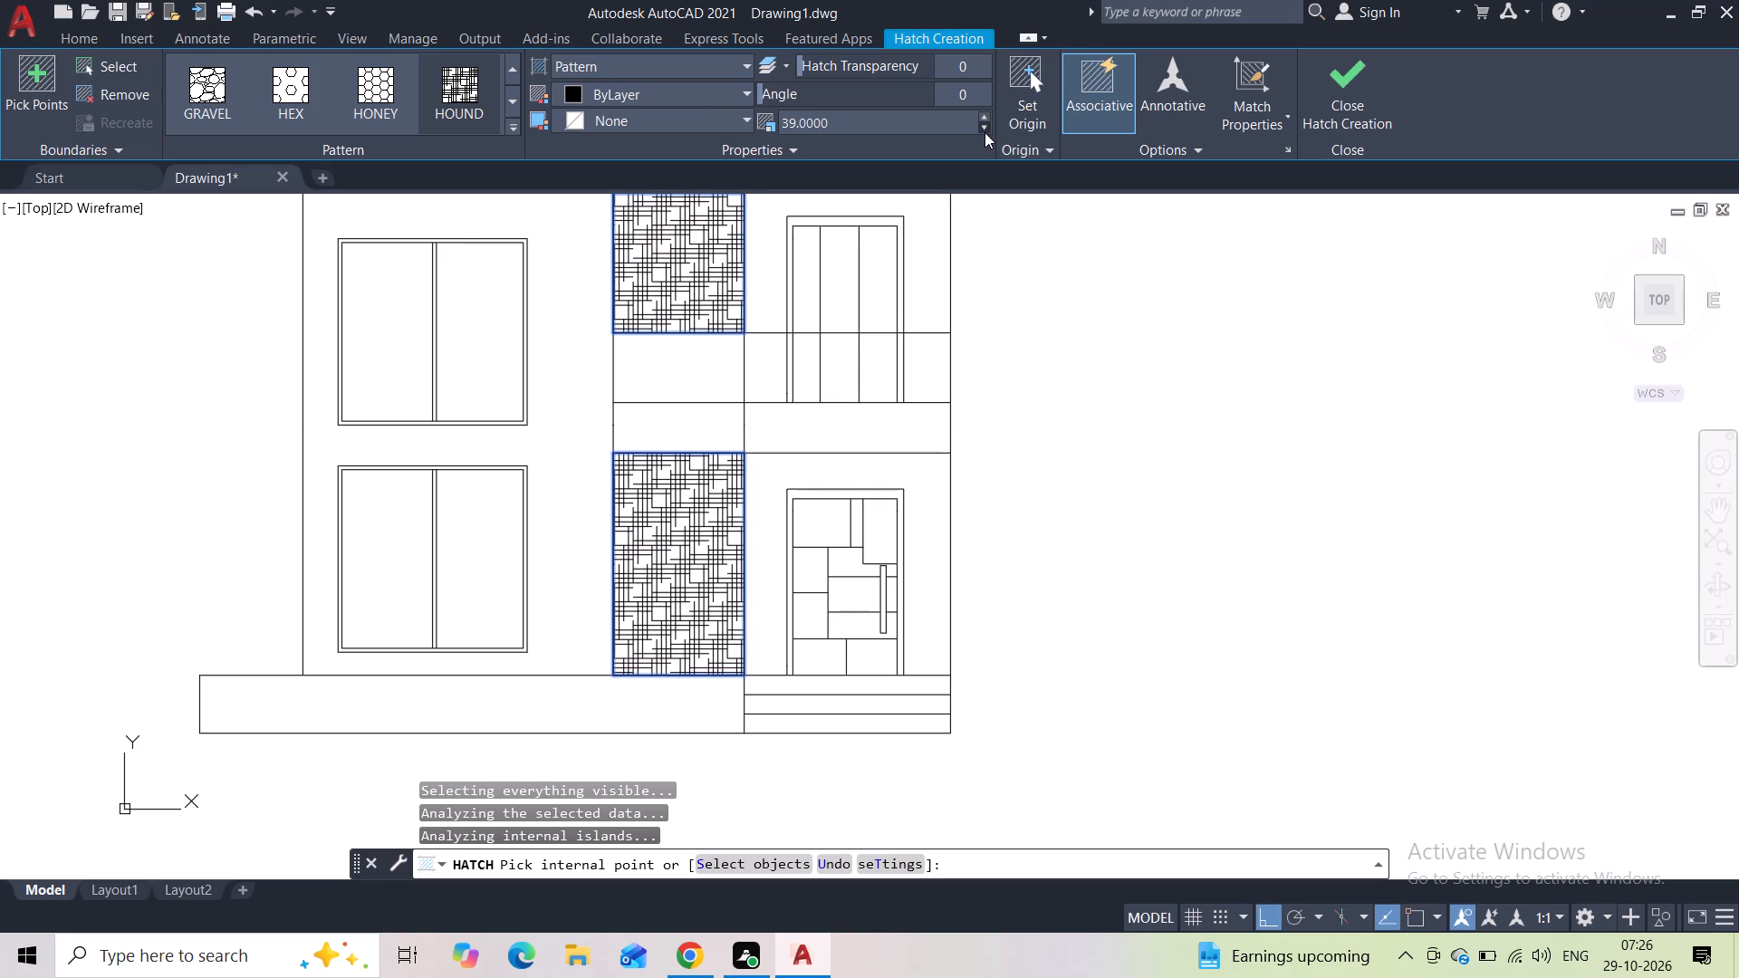
left_click(985, 132)
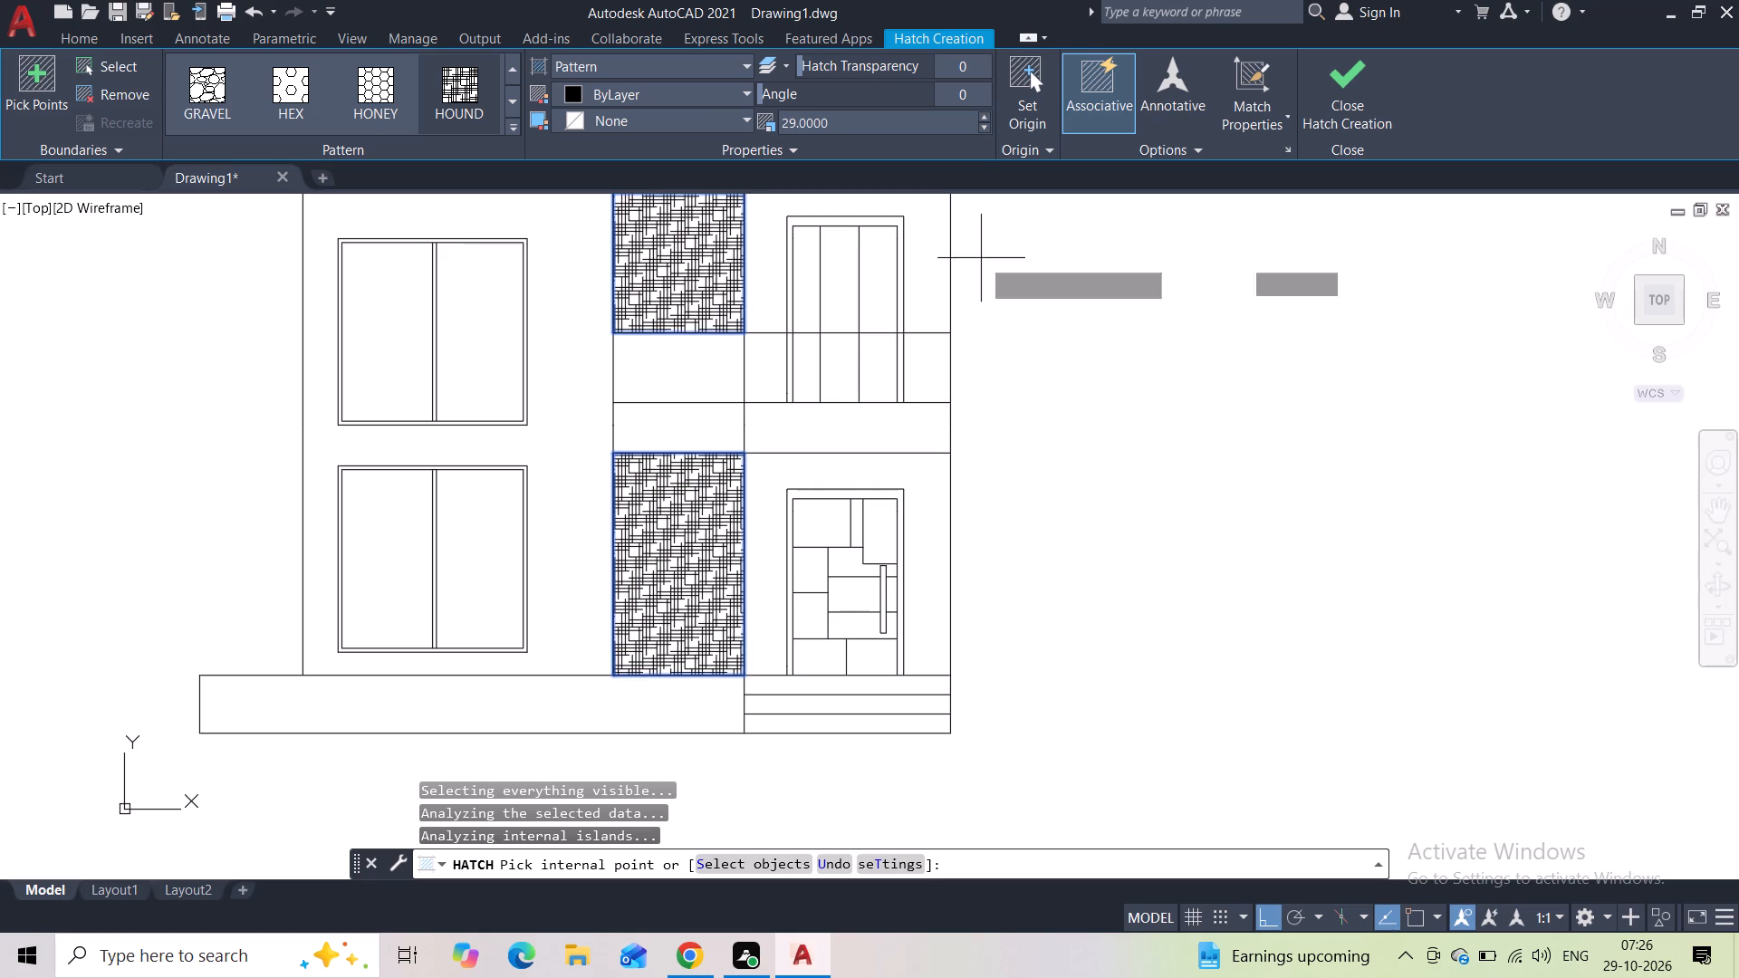
middle_click_drag(986, 292, 995, 457)
scroll(993, 458, "down", 1)
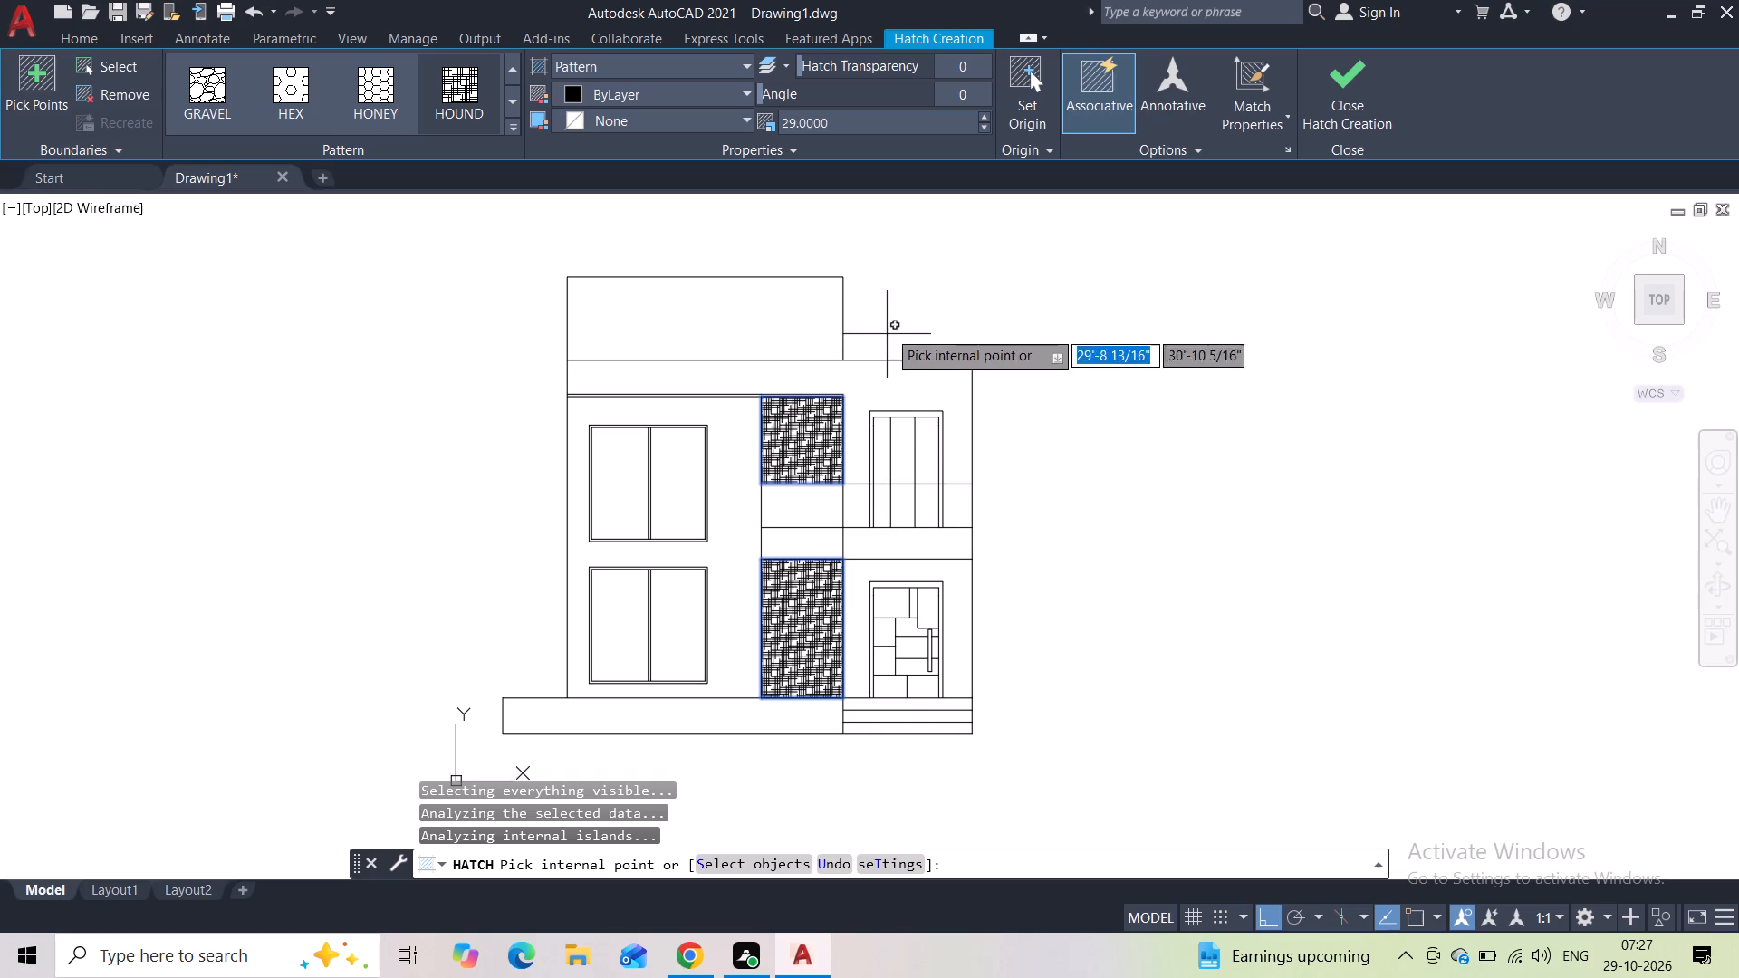
left_click(1364, 92)
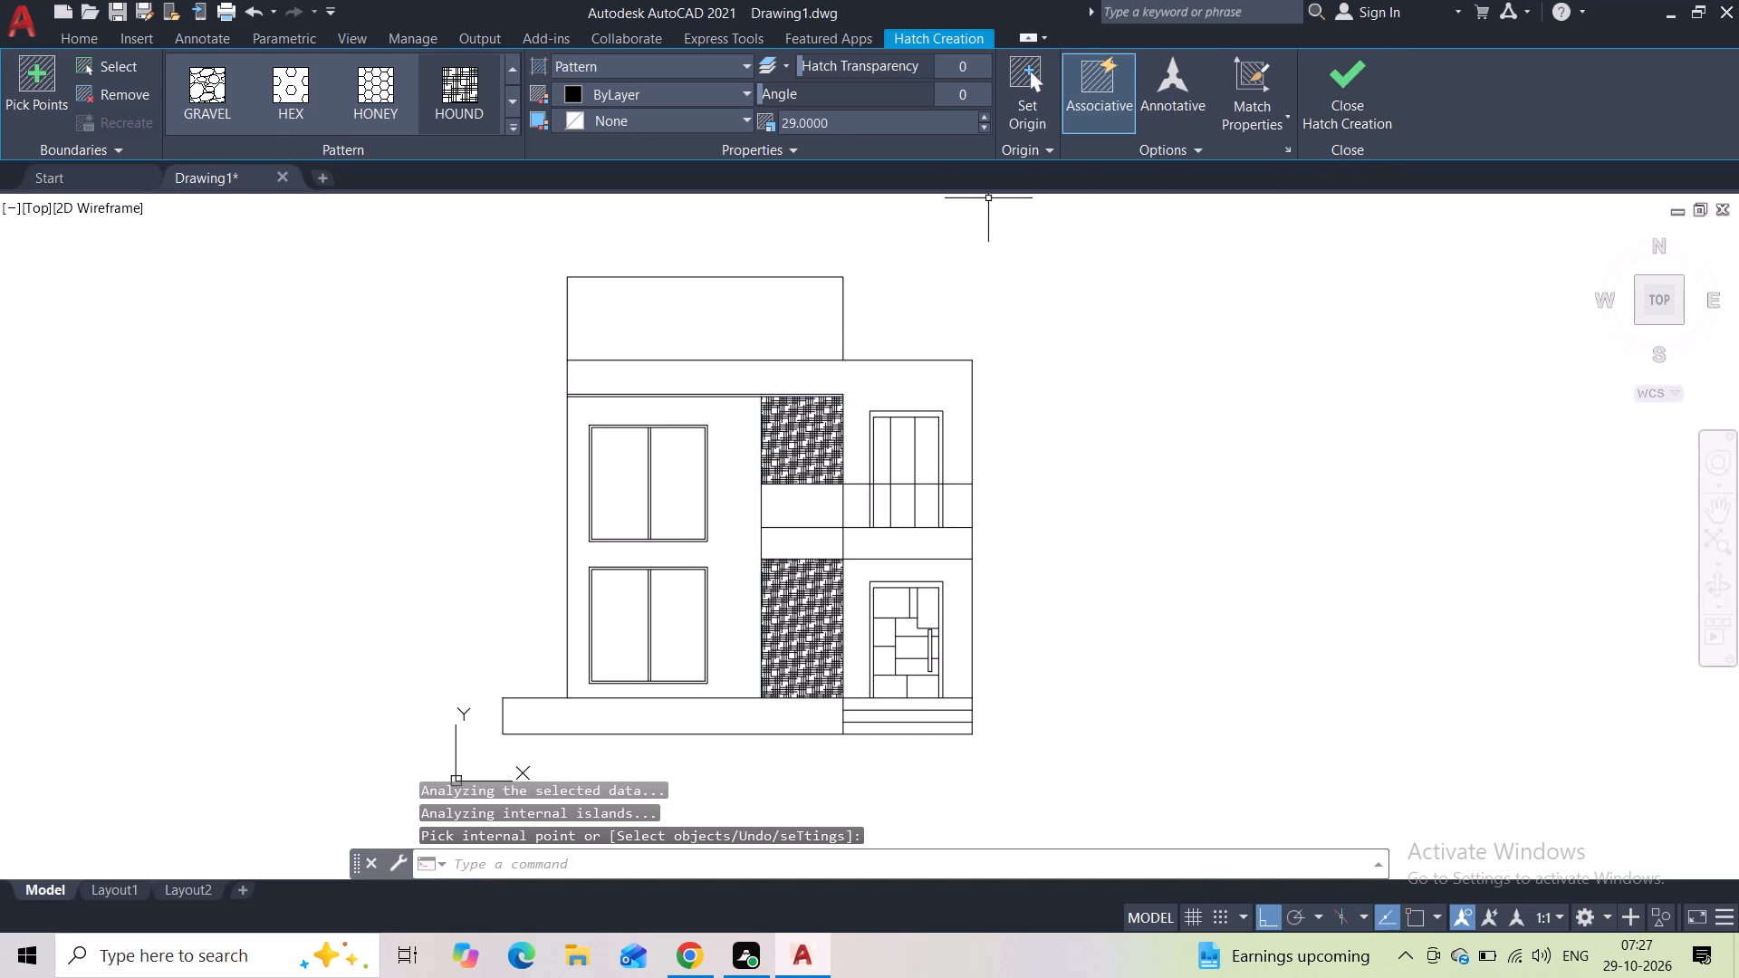
Hatch the long base strip beside the steps with the ANSI31 pattern at scale 29.
middle_click_drag(1190, 487, 1241, 351)
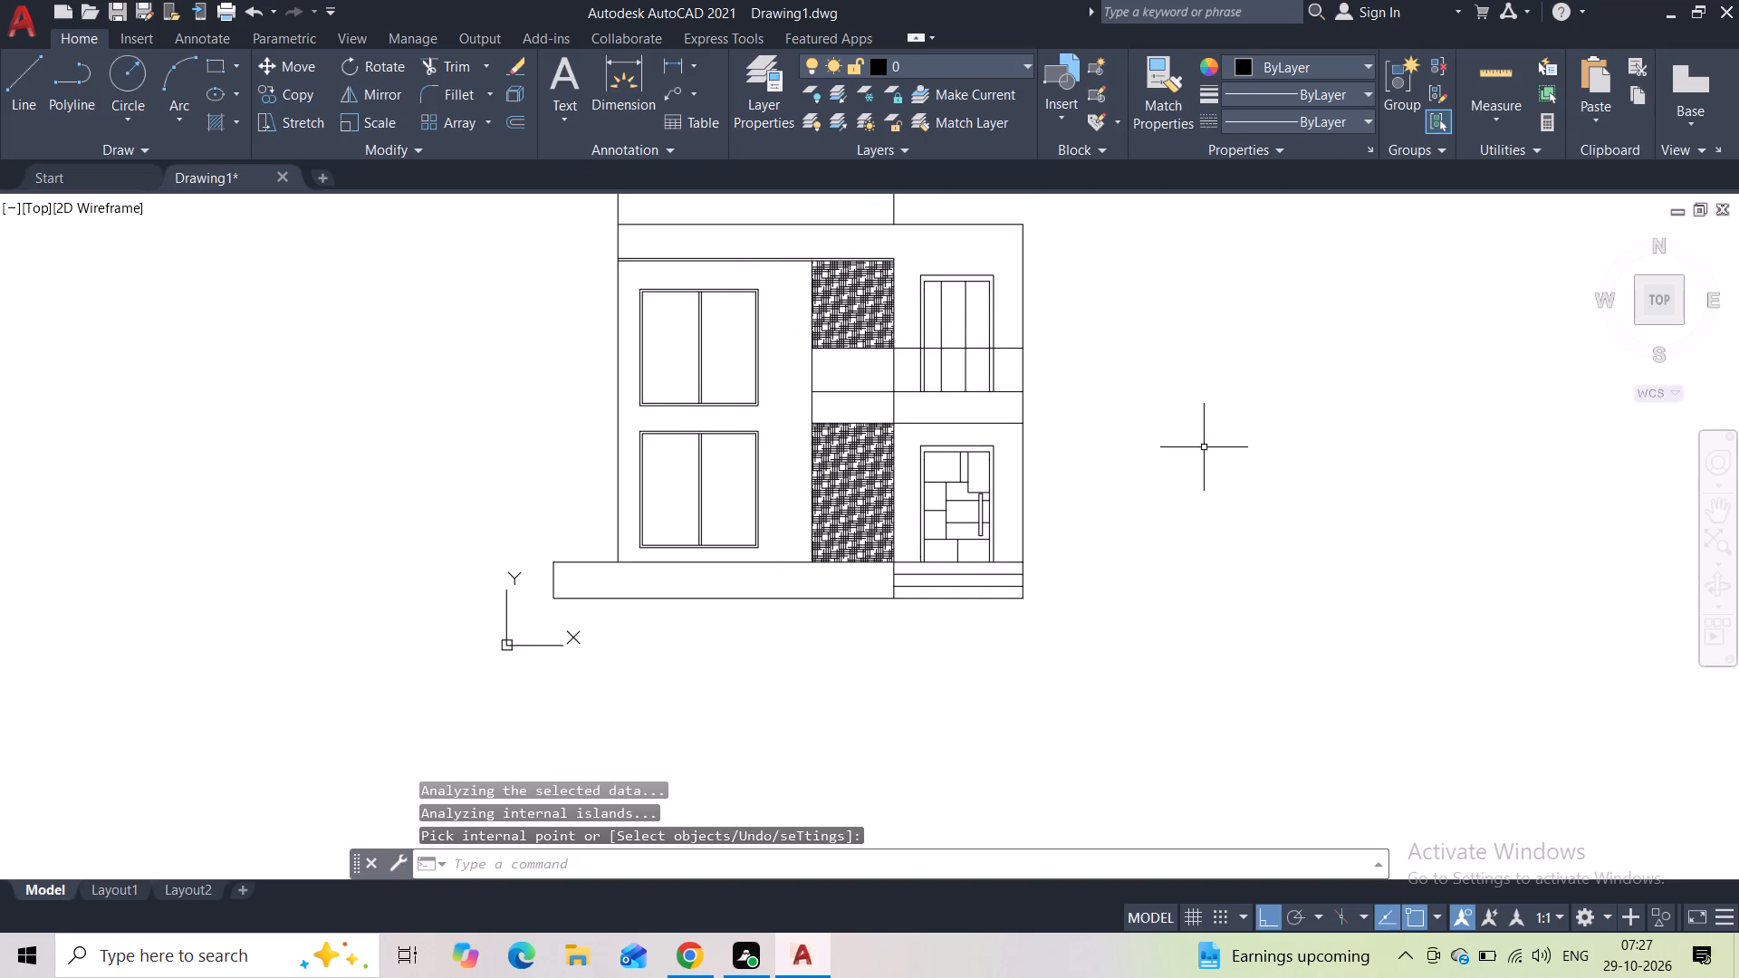
key("h")
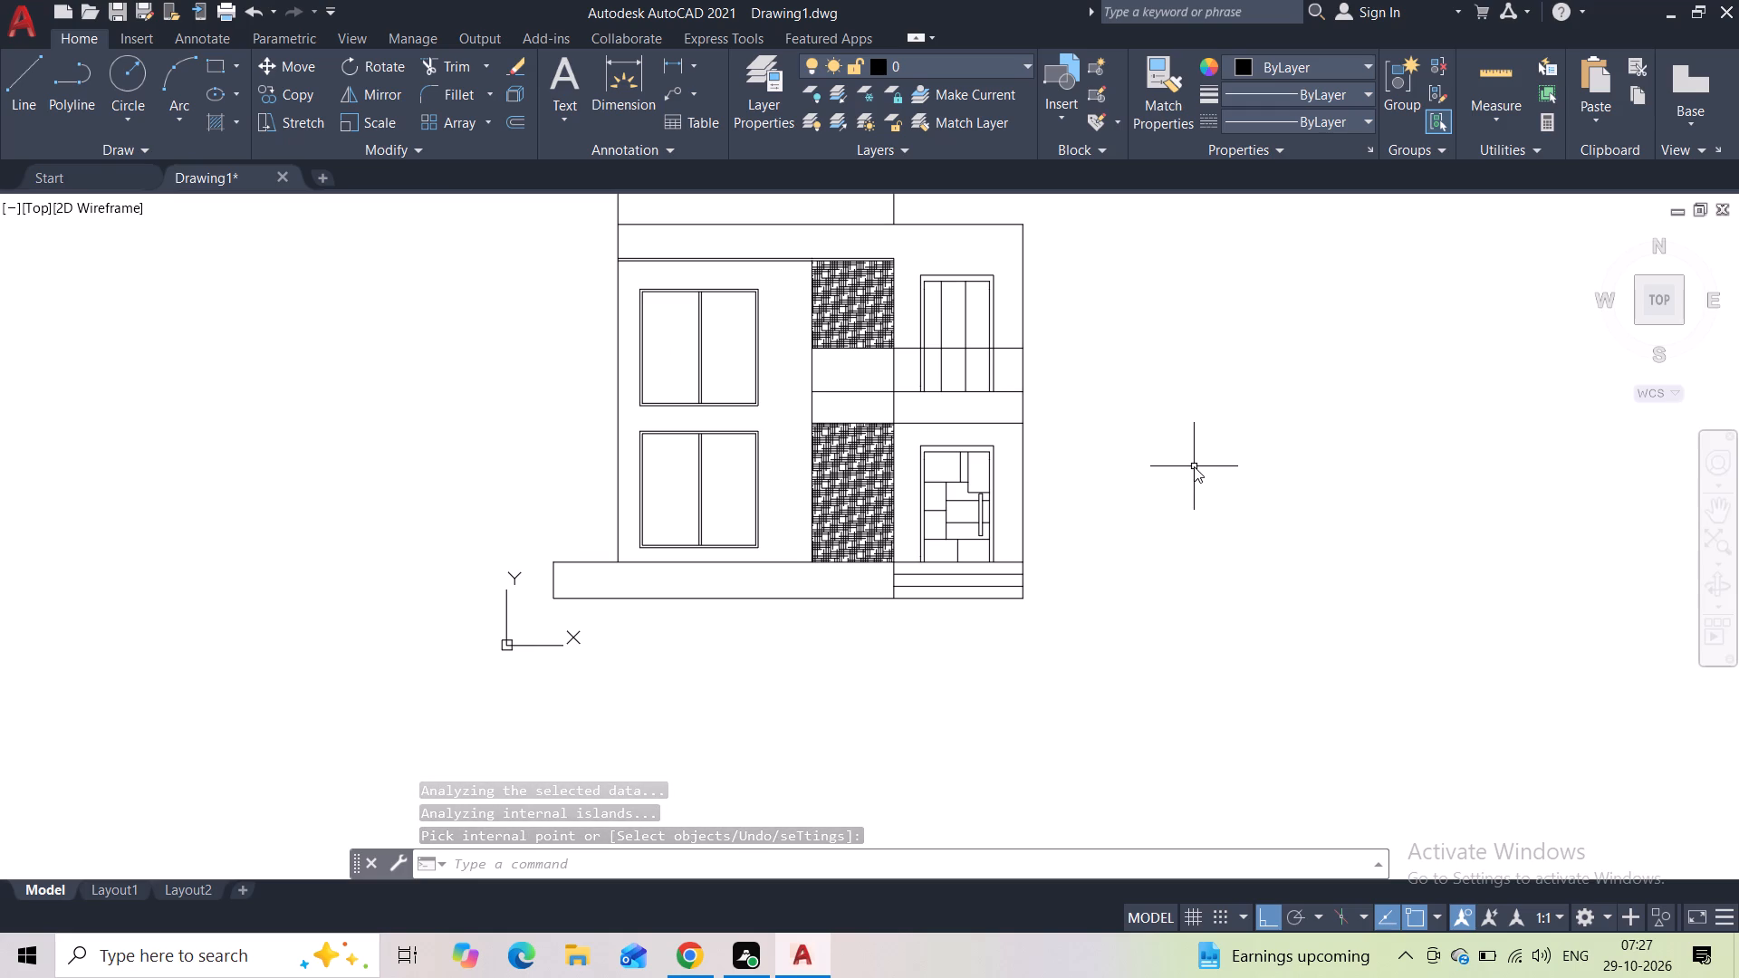
left_click(1223, 514)
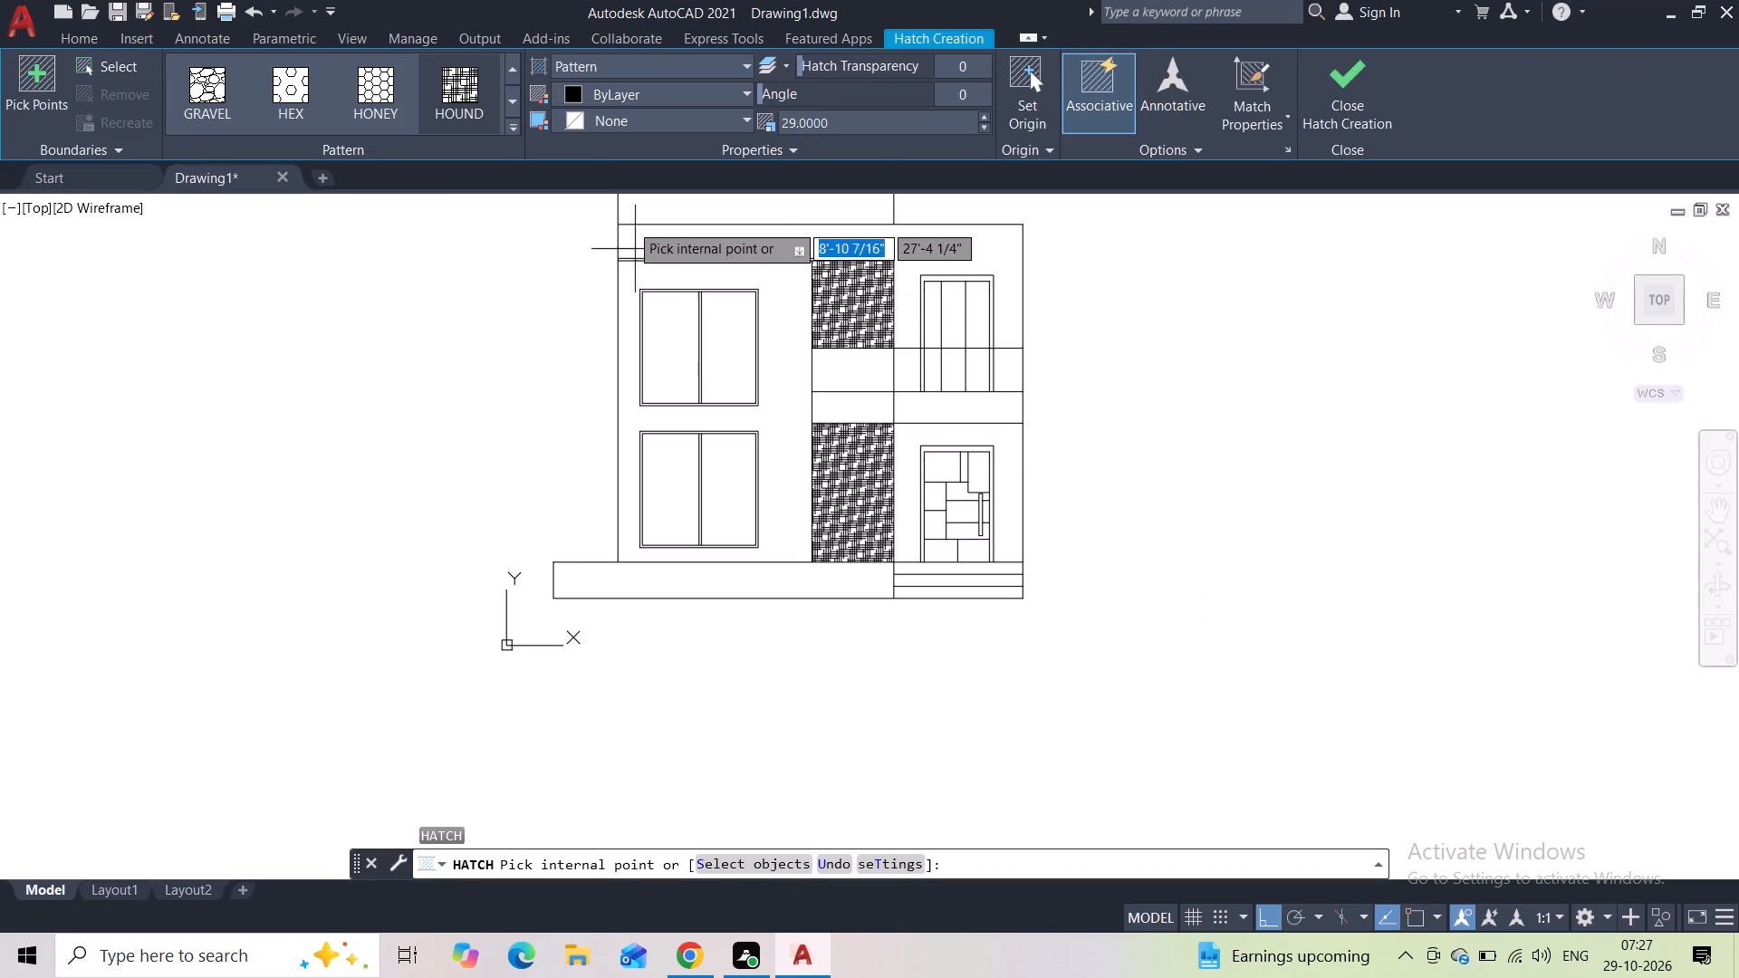
left_click(517, 129)
scroll(483, 264, "up", 11)
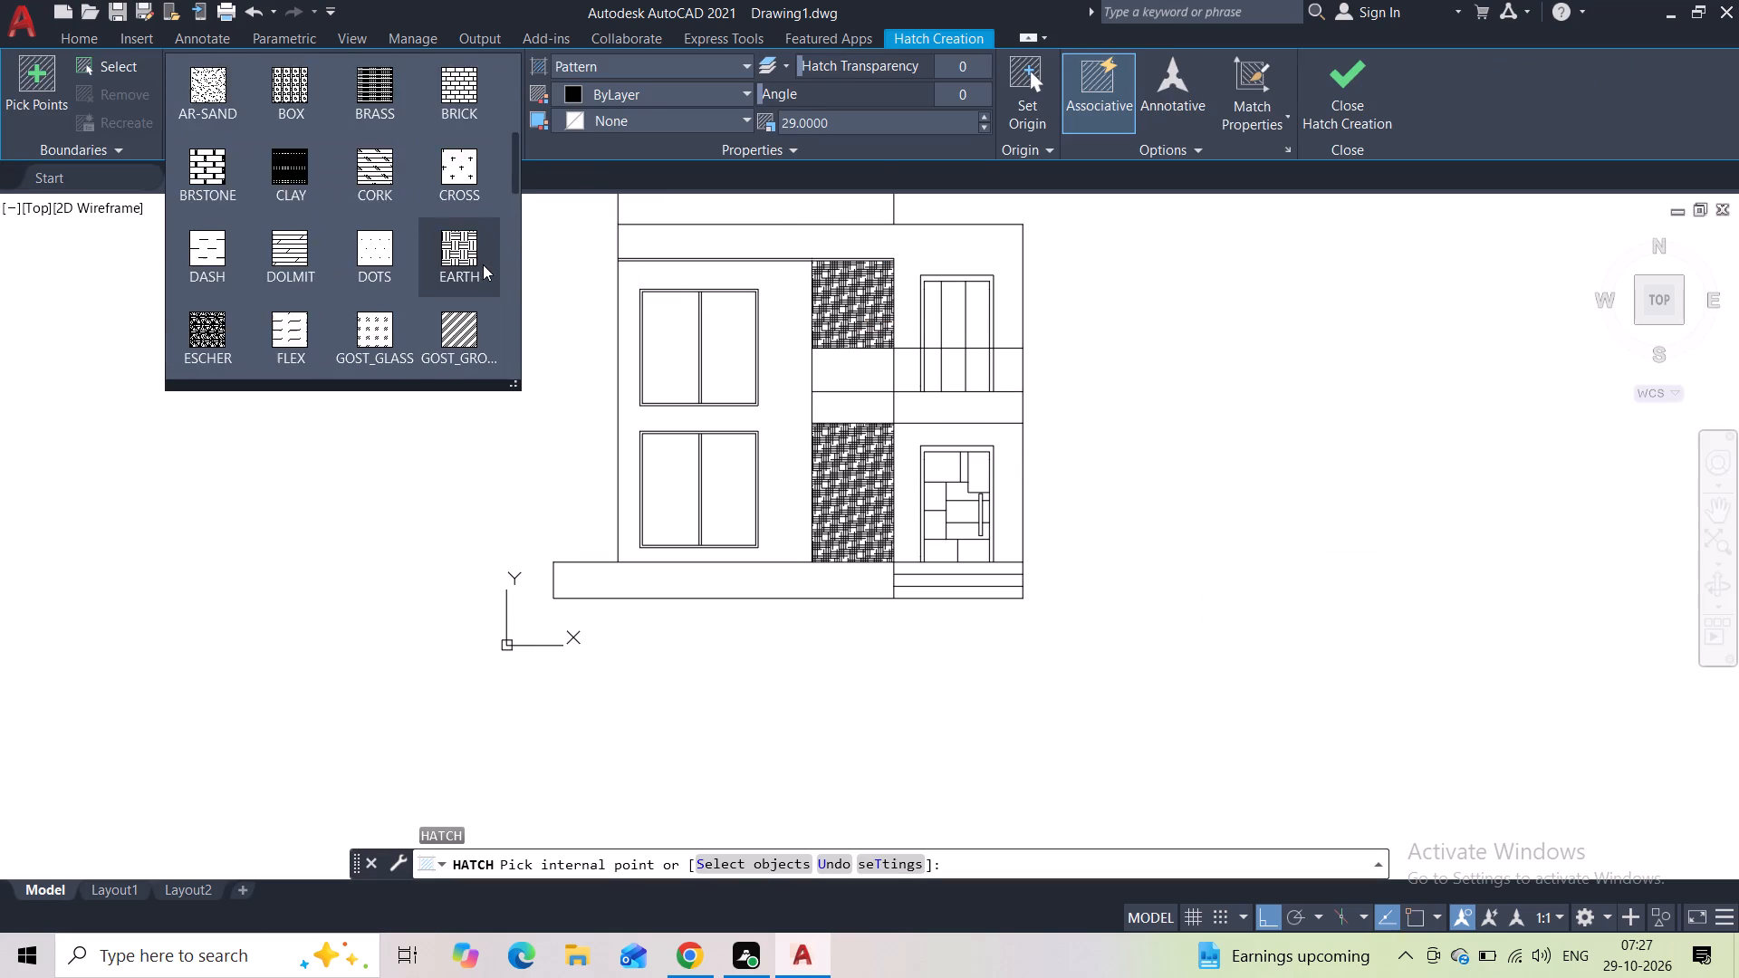
scroll(483, 264, "up", 13)
left_click(405, 92)
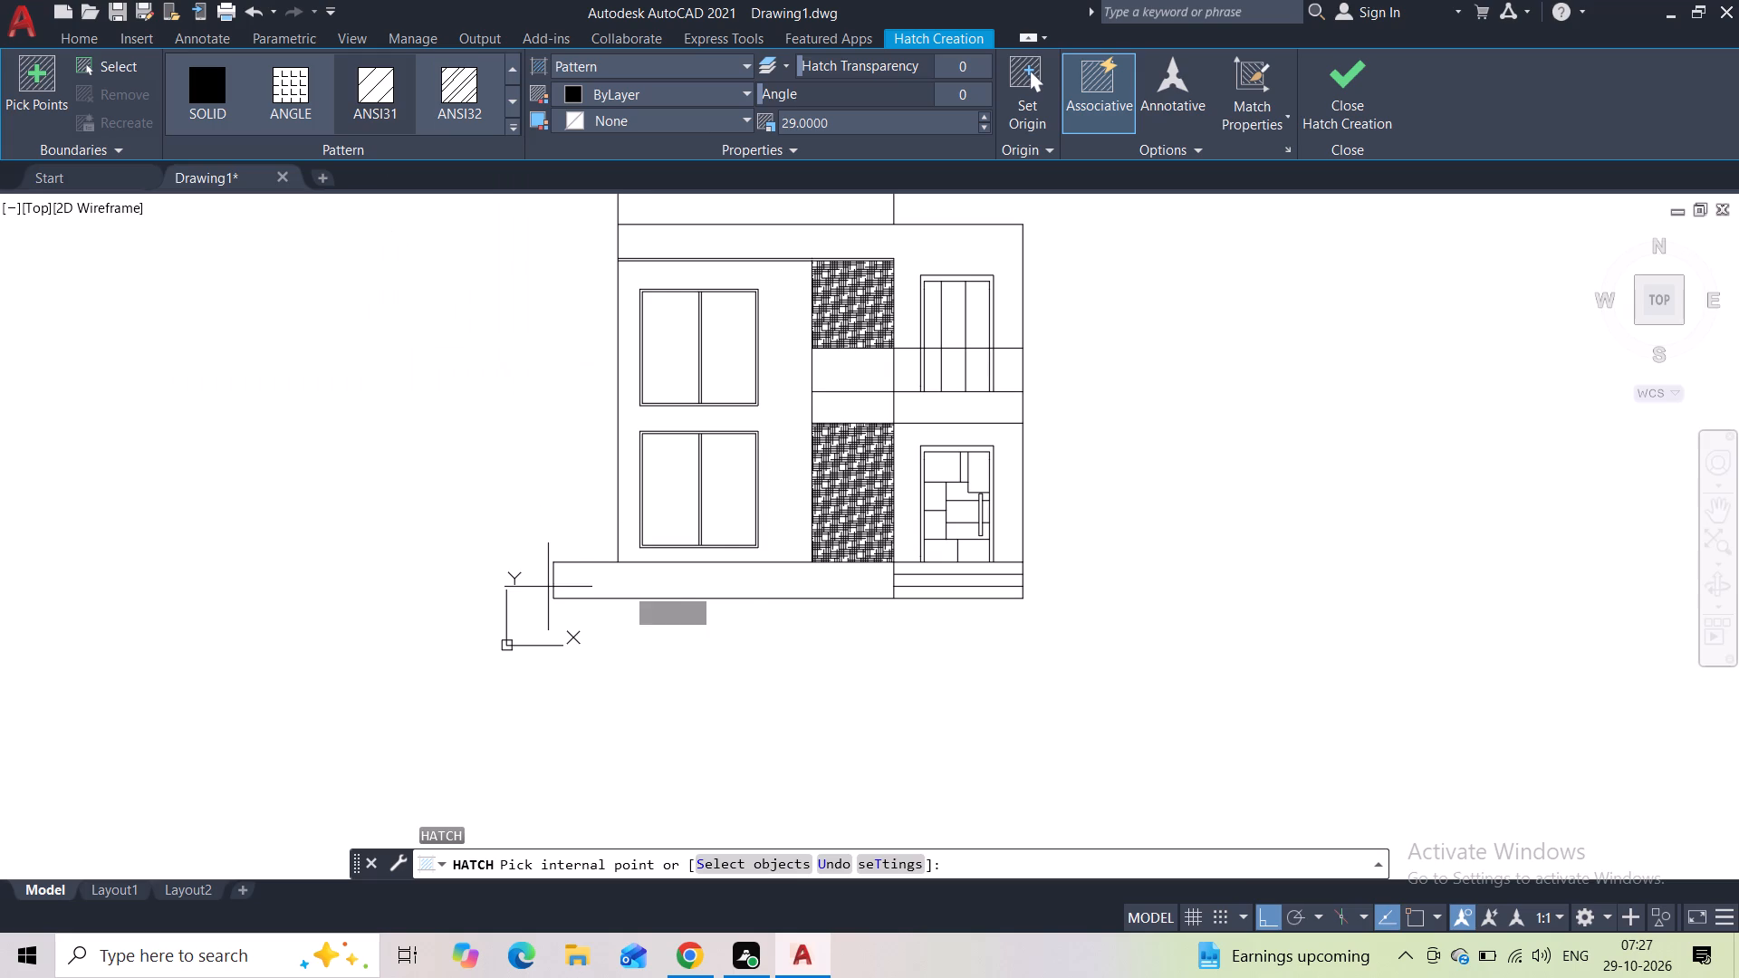
left_click(593, 579)
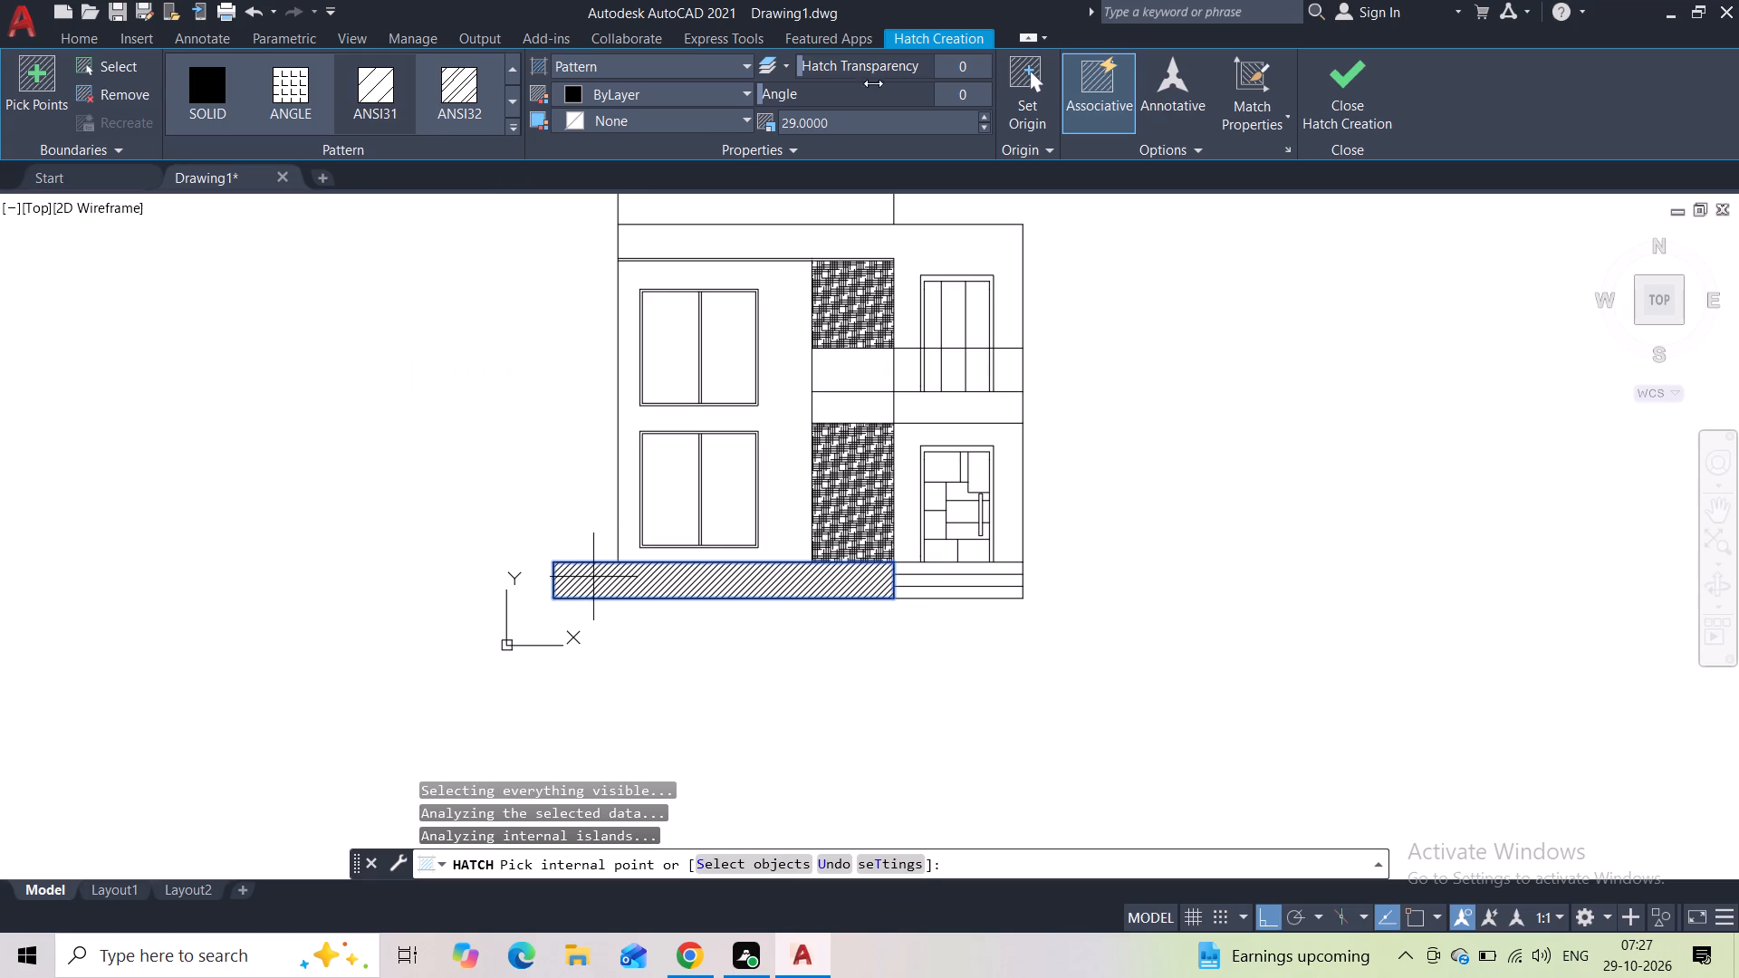
Set the base strip hatch's angle to 135 so its lines run horizontally, and finish the hatch.
left_click_drag(764, 91, 782, 91)
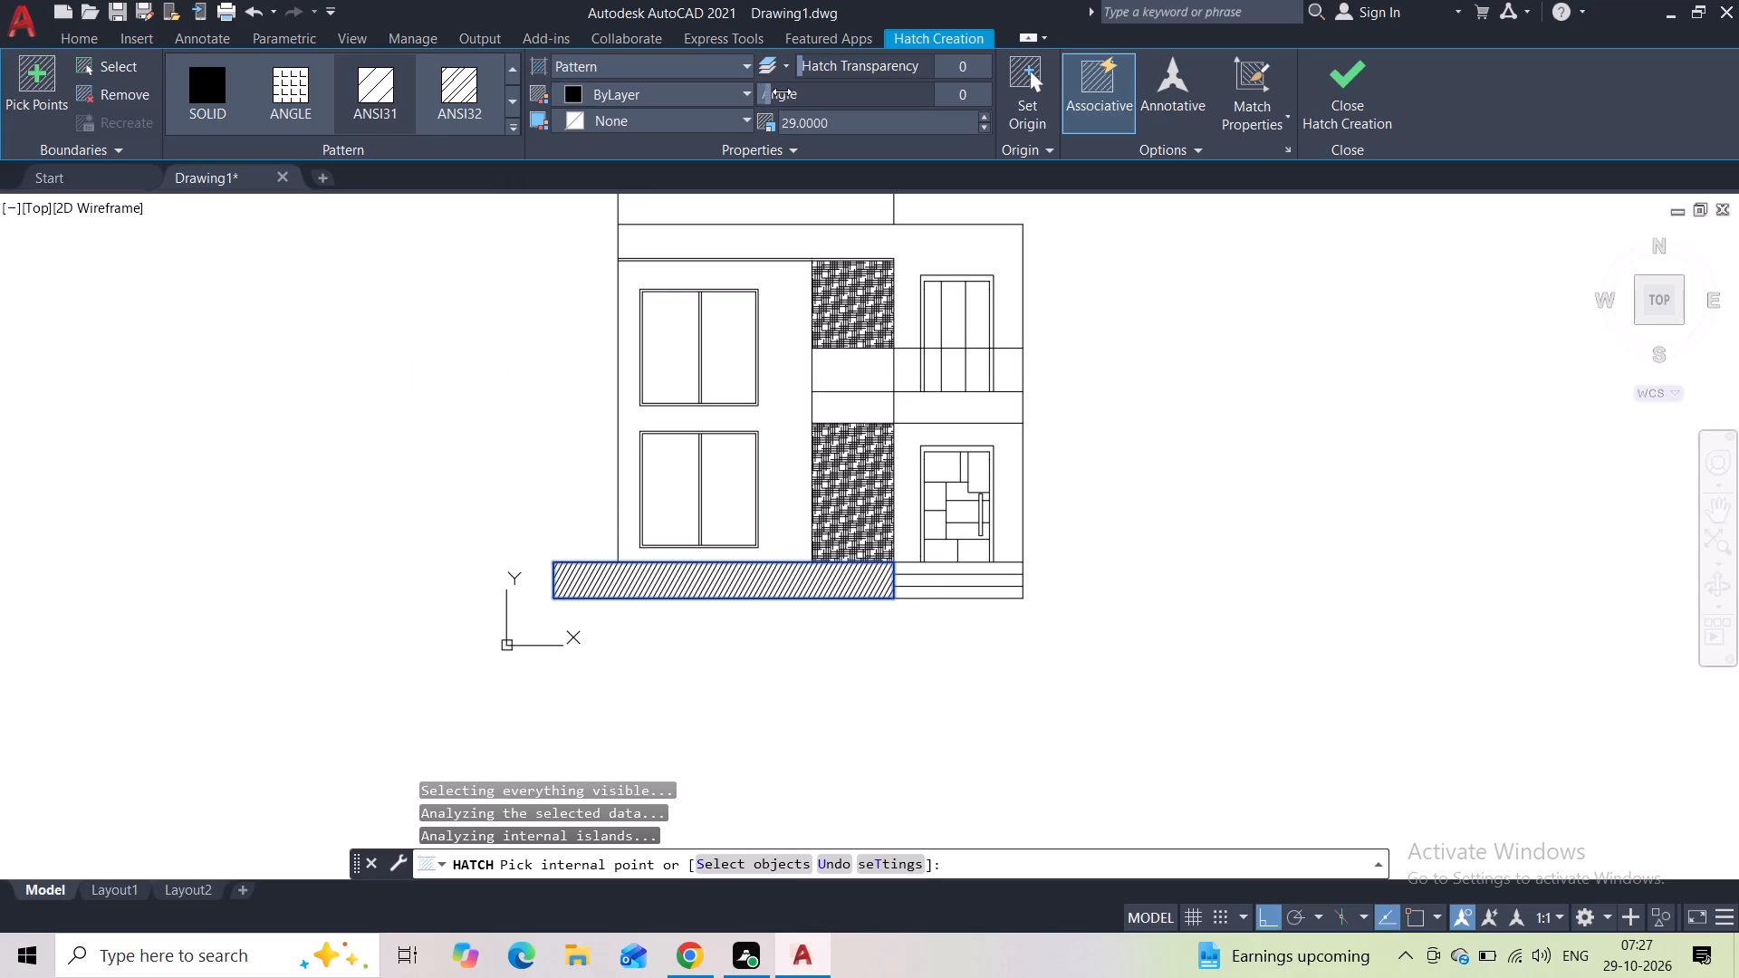
left_click_drag(782, 91, 839, 90)
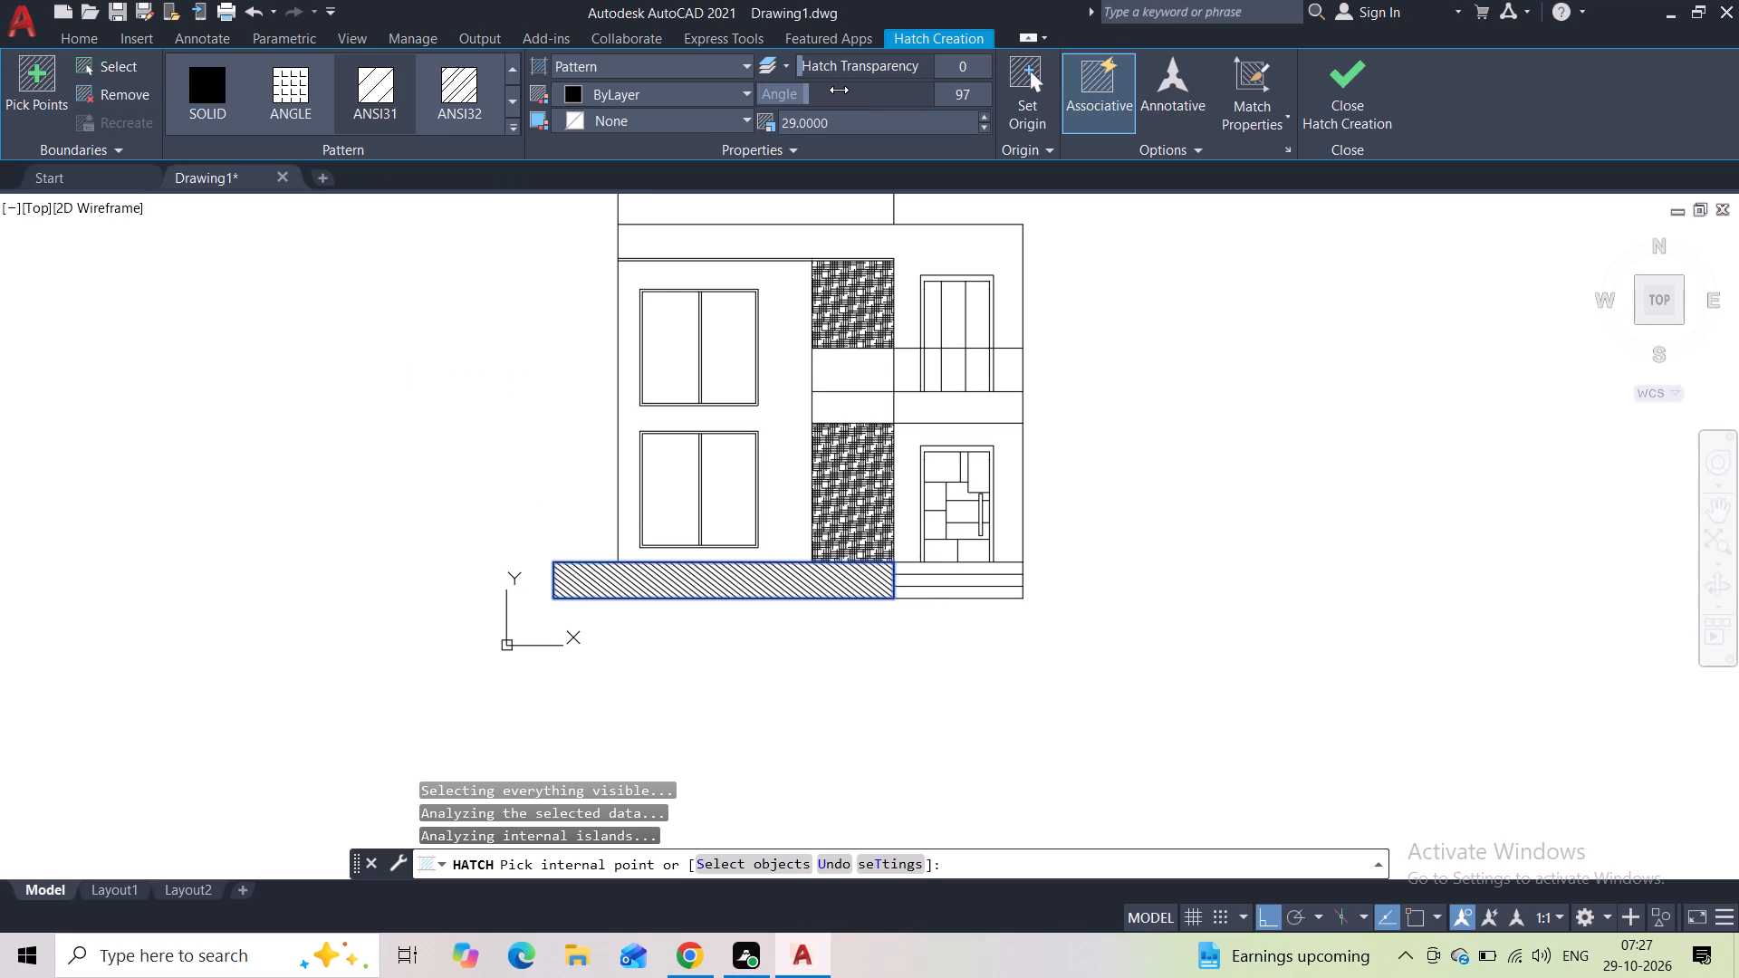
left_click_drag(839, 90, 873, 87)
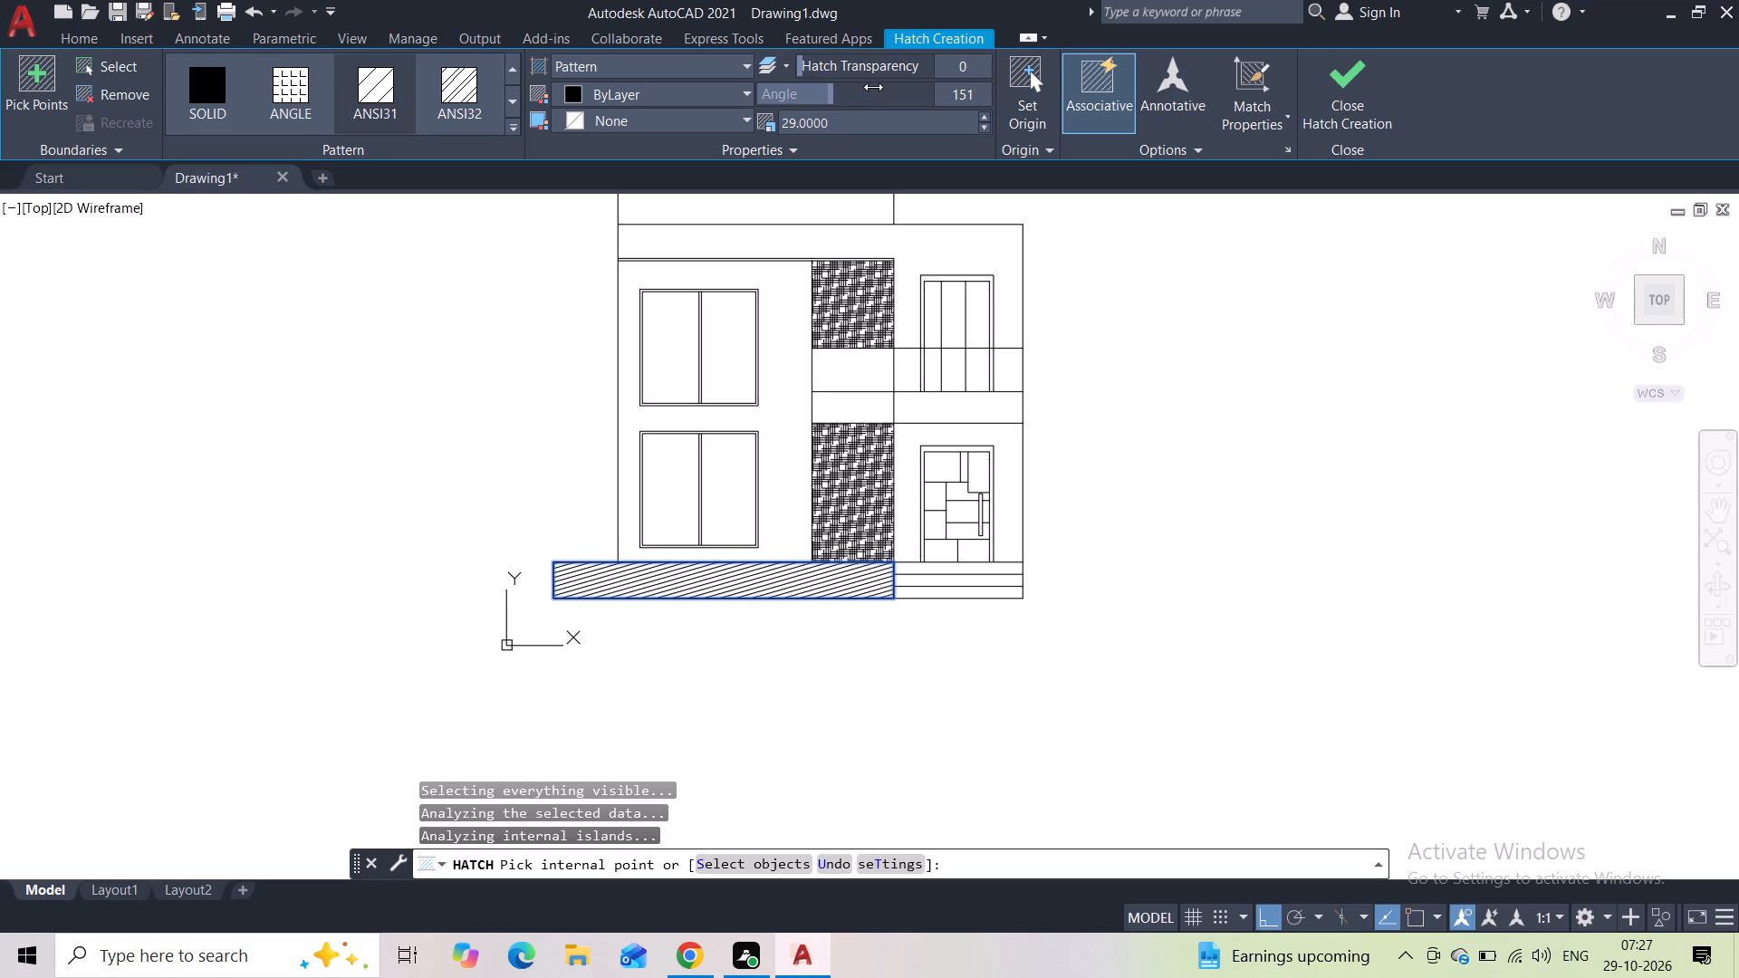
left_click_drag(873, 87, 869, 88)
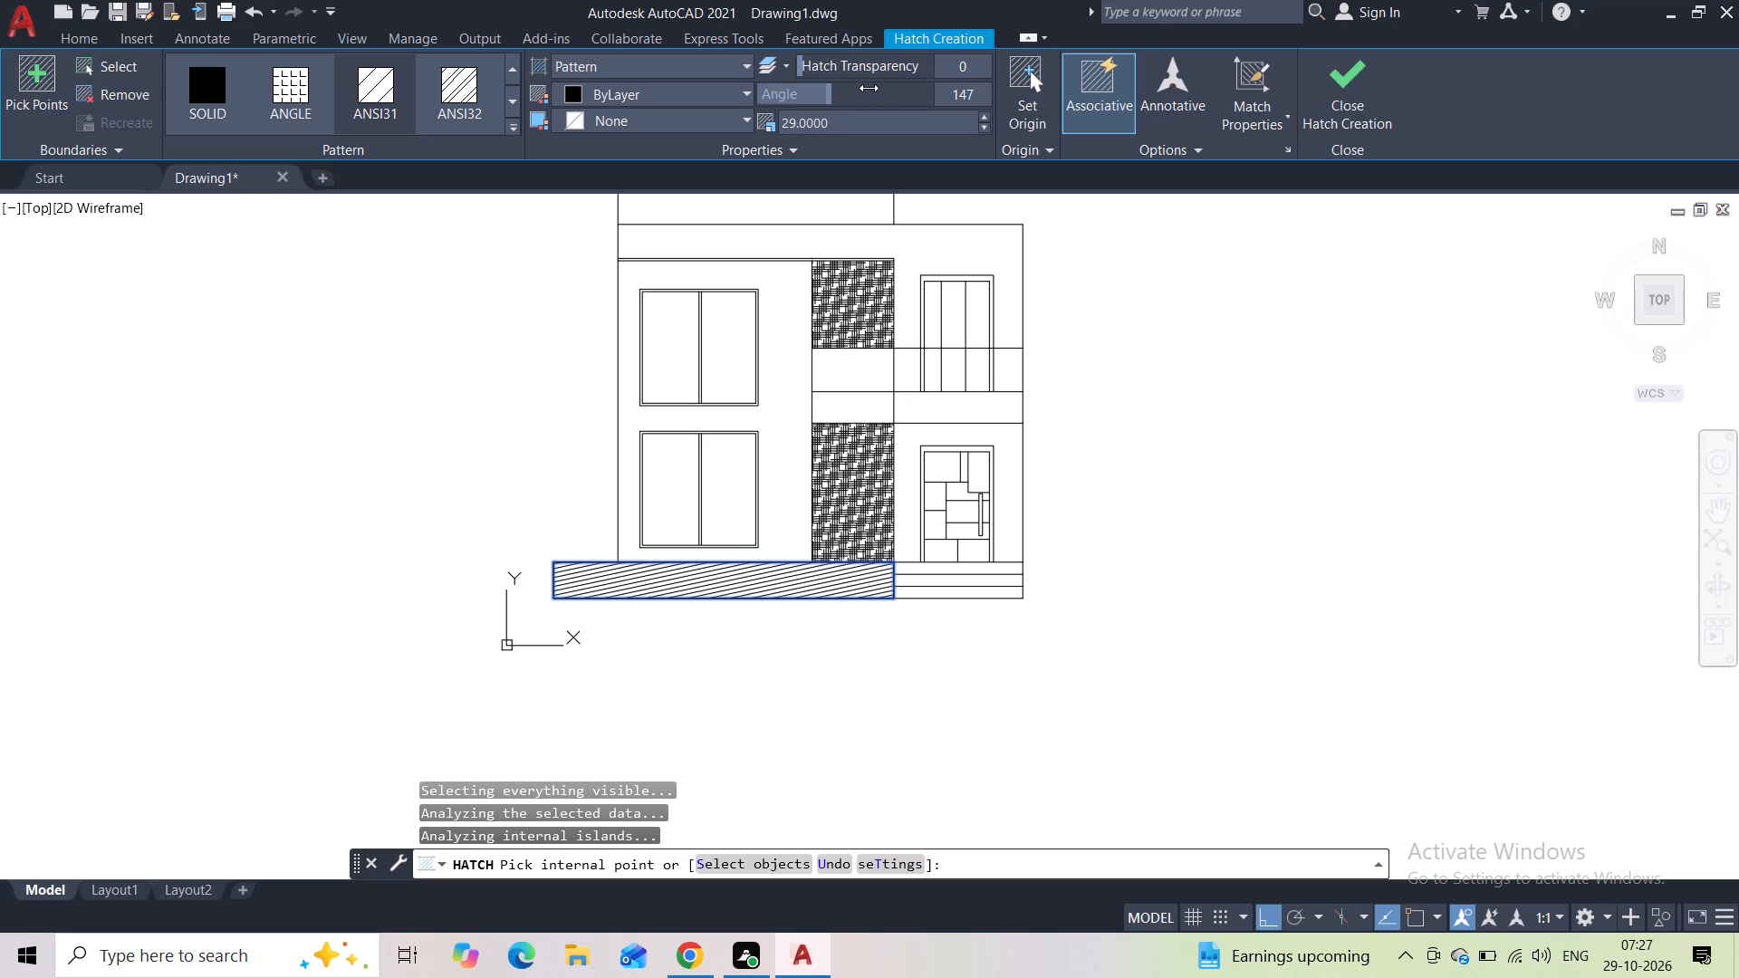
left_click_drag(869, 88, 862, 90)
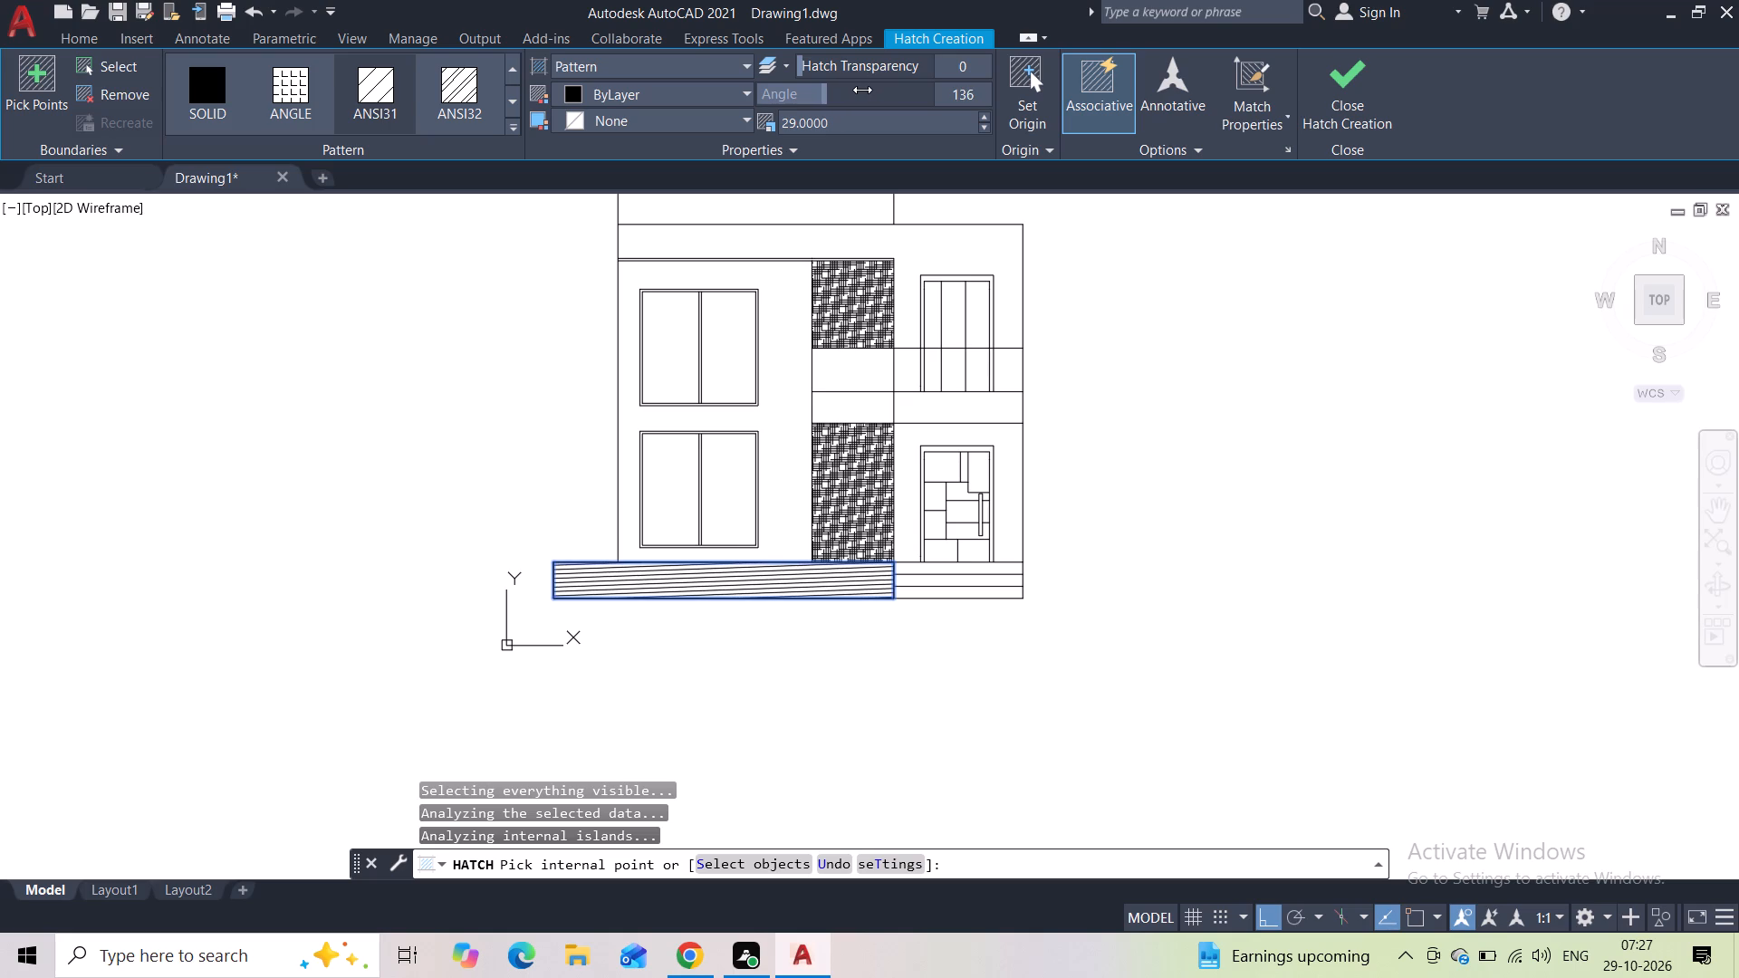
left_click_drag(862, 90, 861, 91)
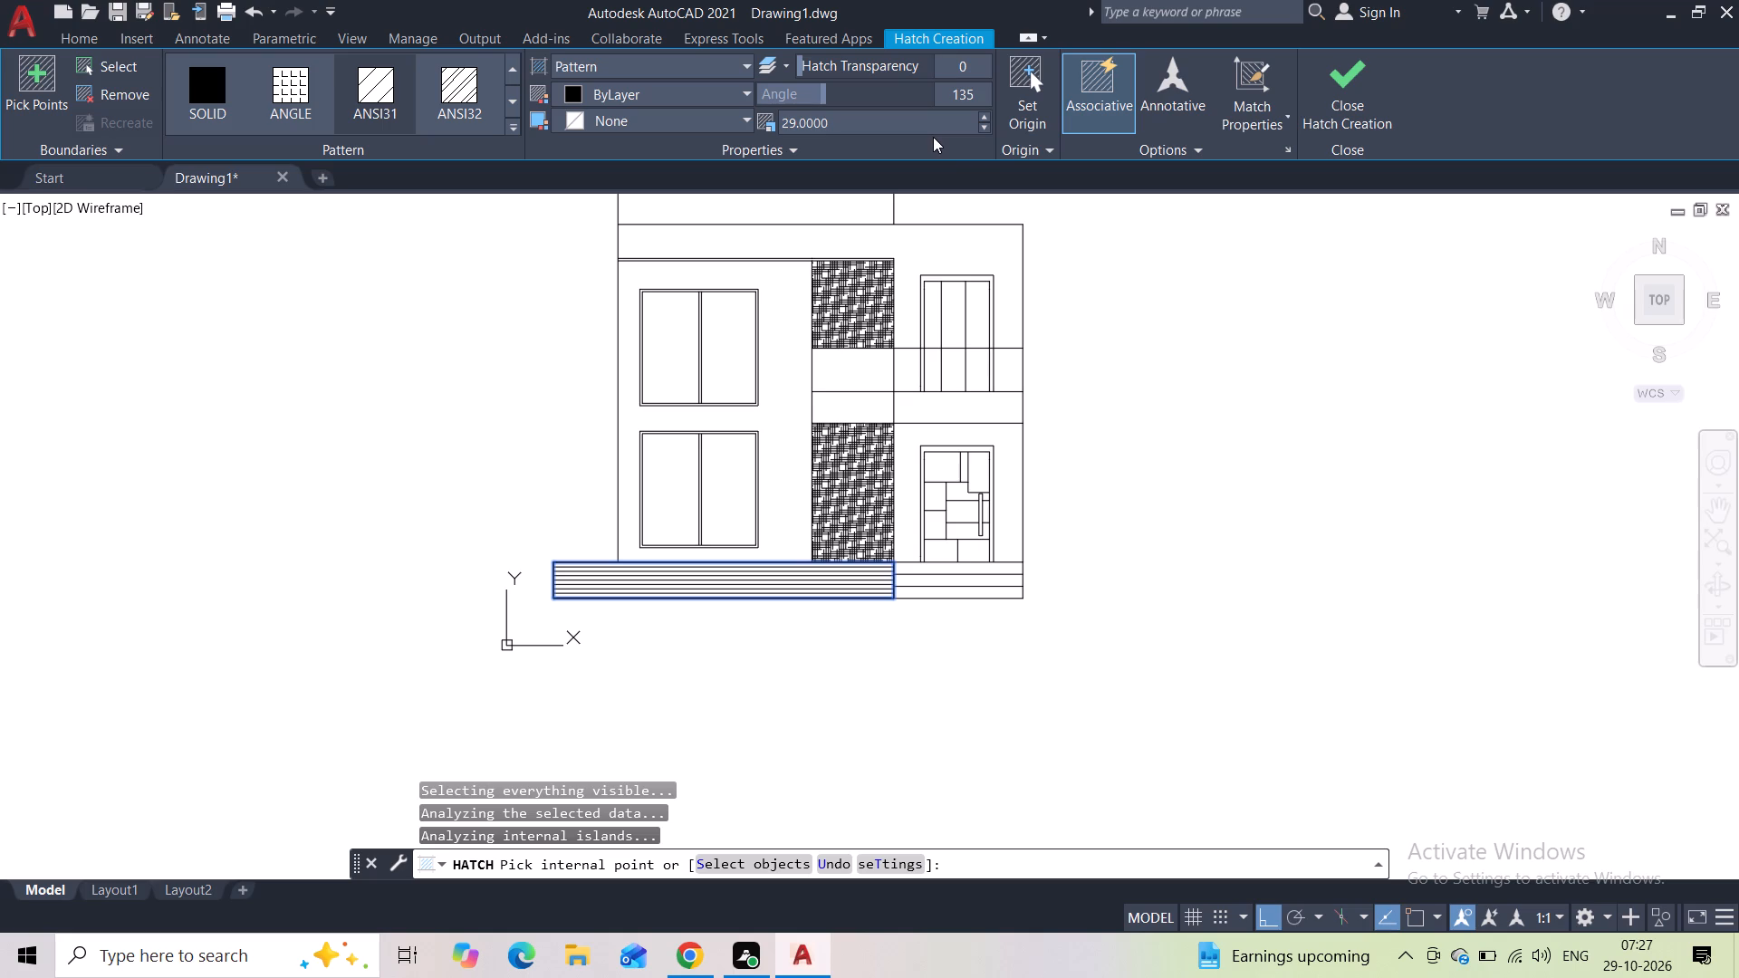
left_click(1335, 72)
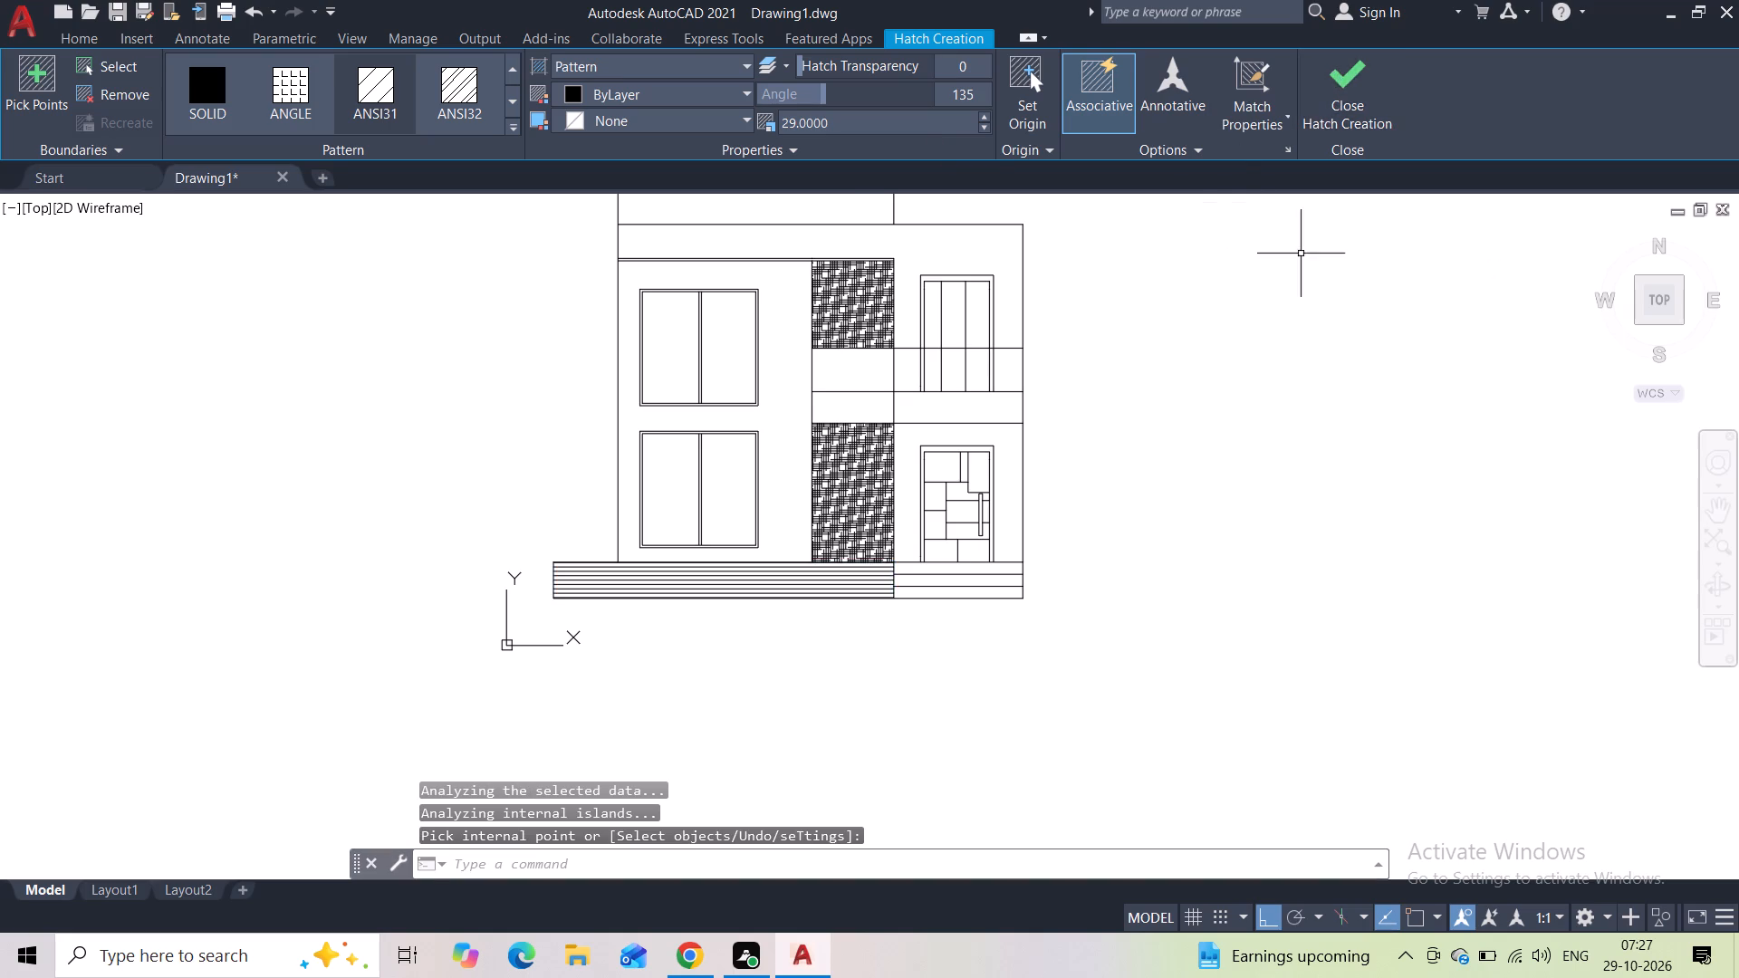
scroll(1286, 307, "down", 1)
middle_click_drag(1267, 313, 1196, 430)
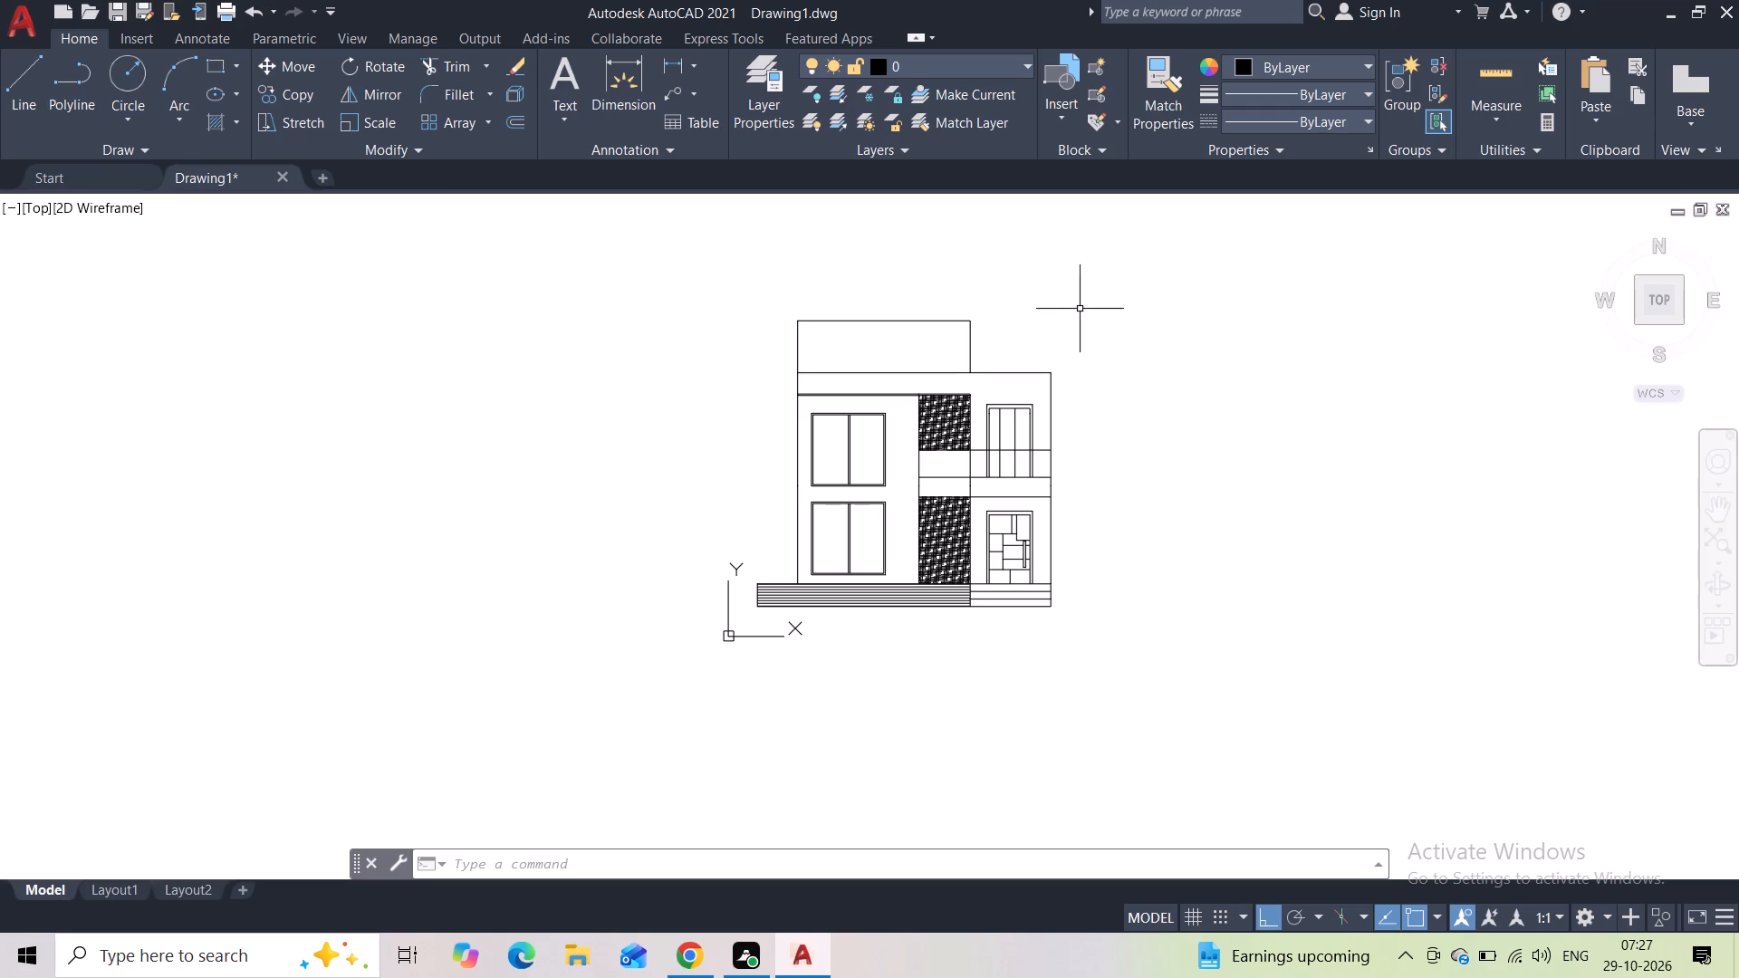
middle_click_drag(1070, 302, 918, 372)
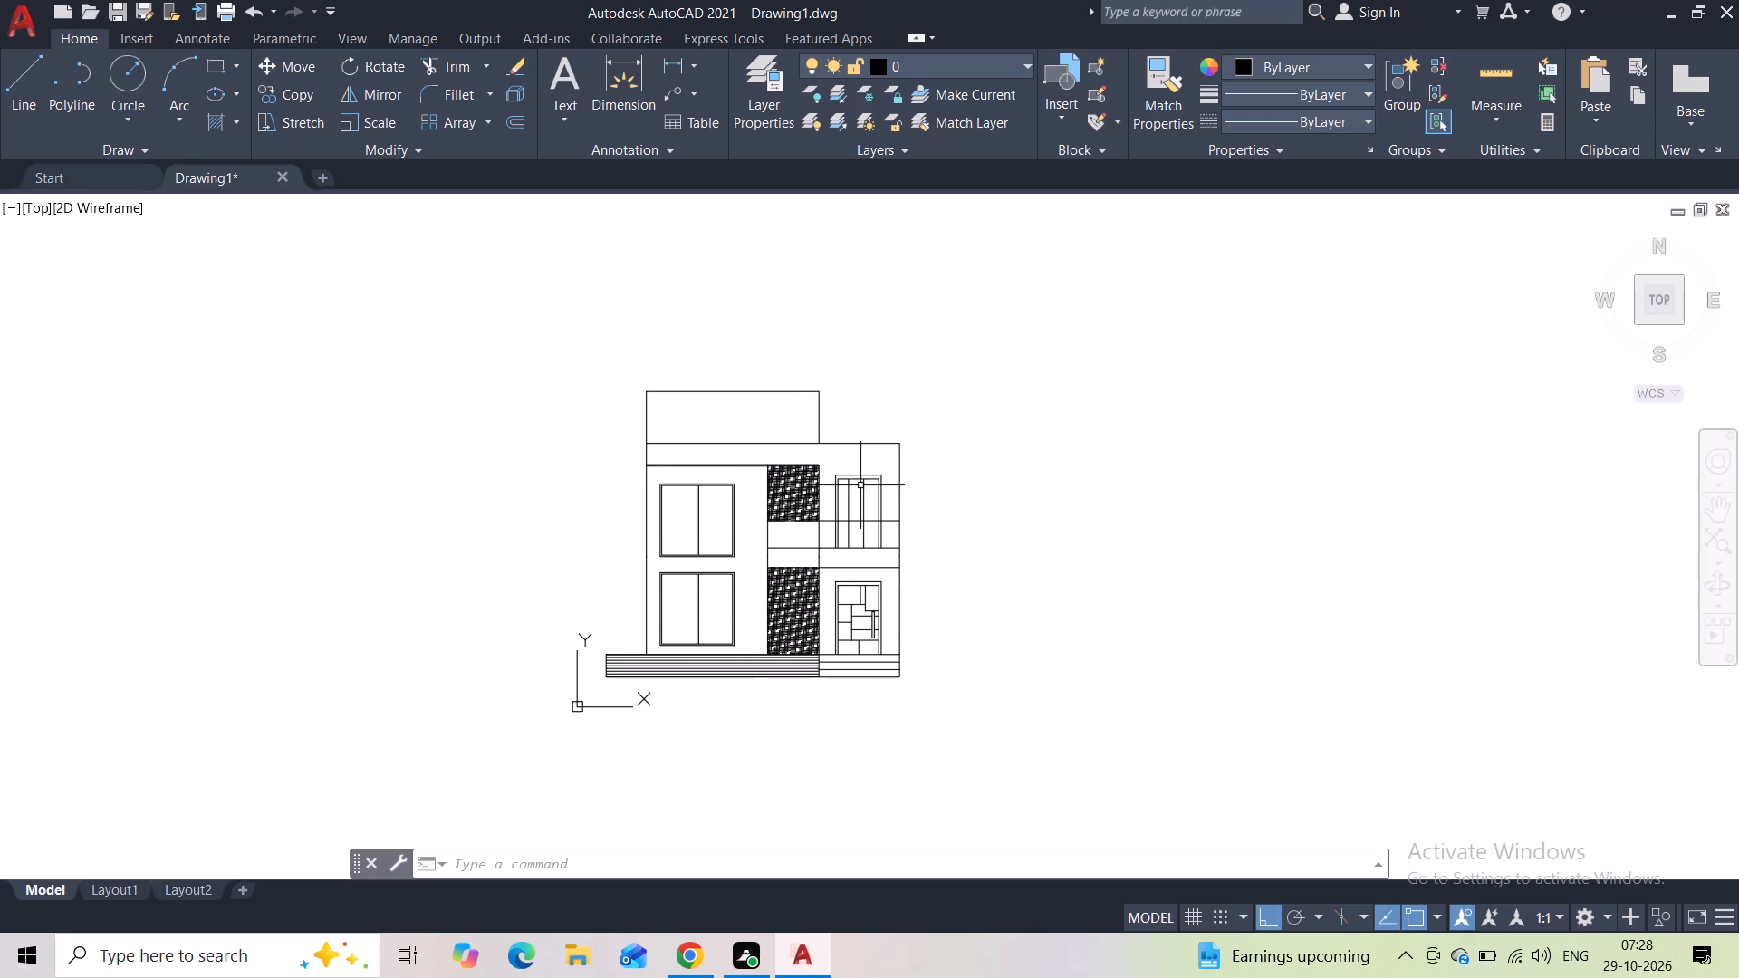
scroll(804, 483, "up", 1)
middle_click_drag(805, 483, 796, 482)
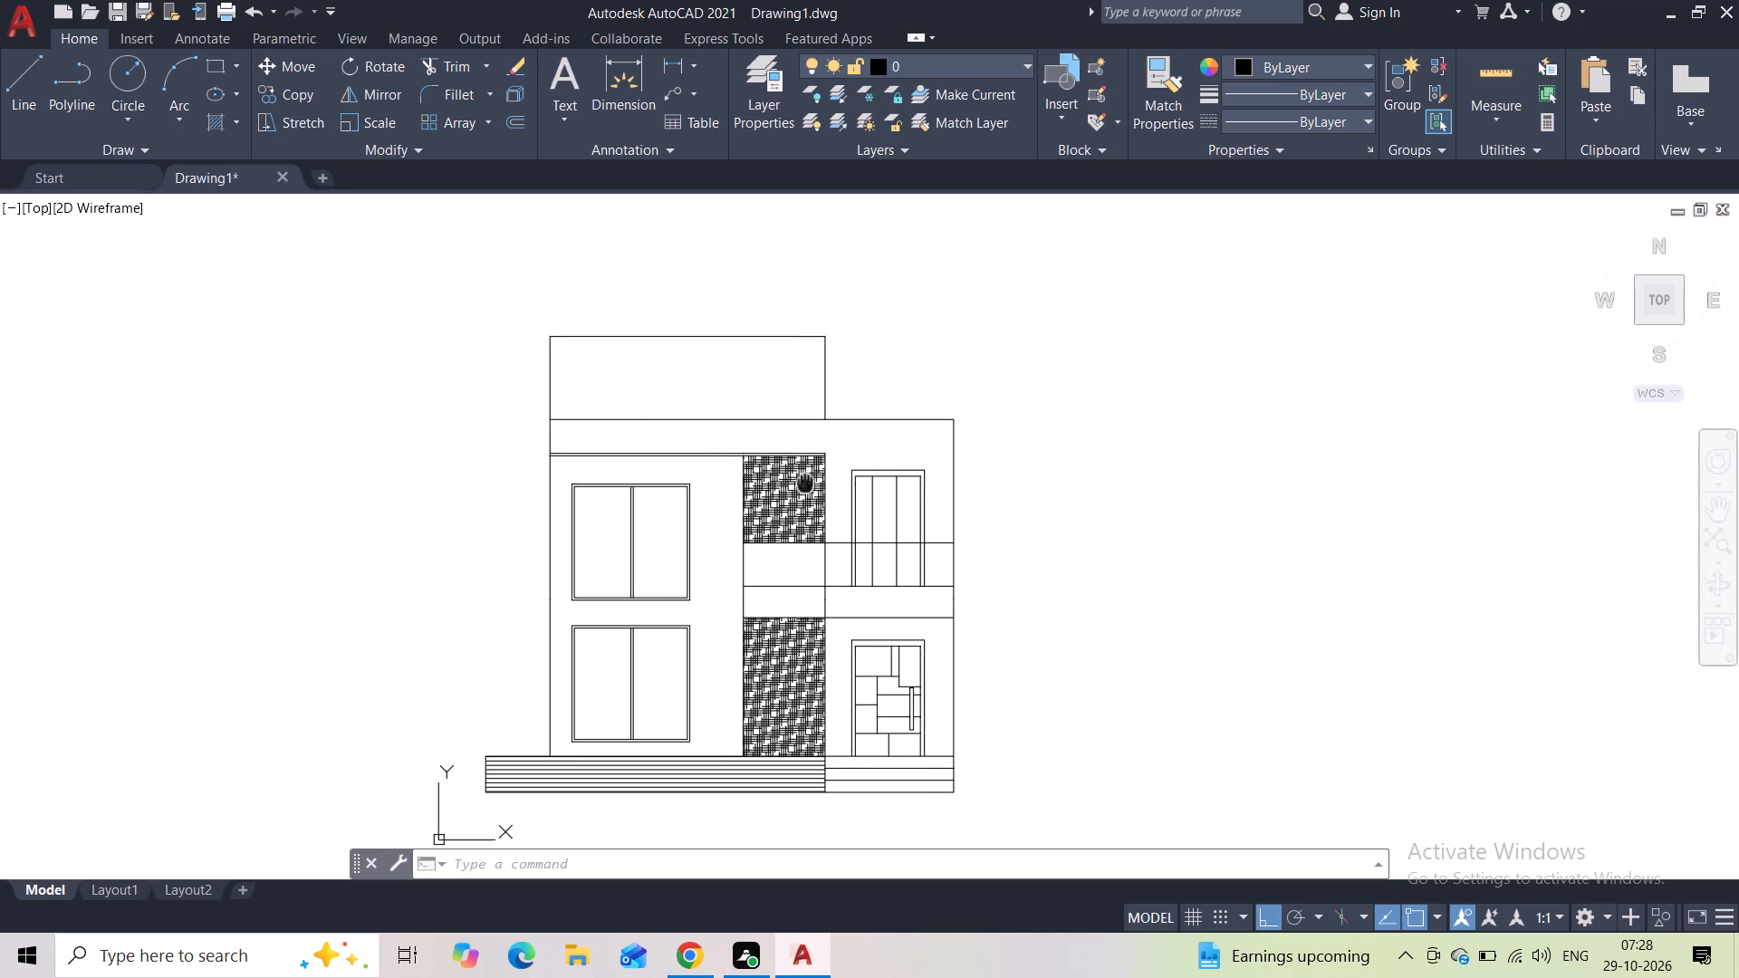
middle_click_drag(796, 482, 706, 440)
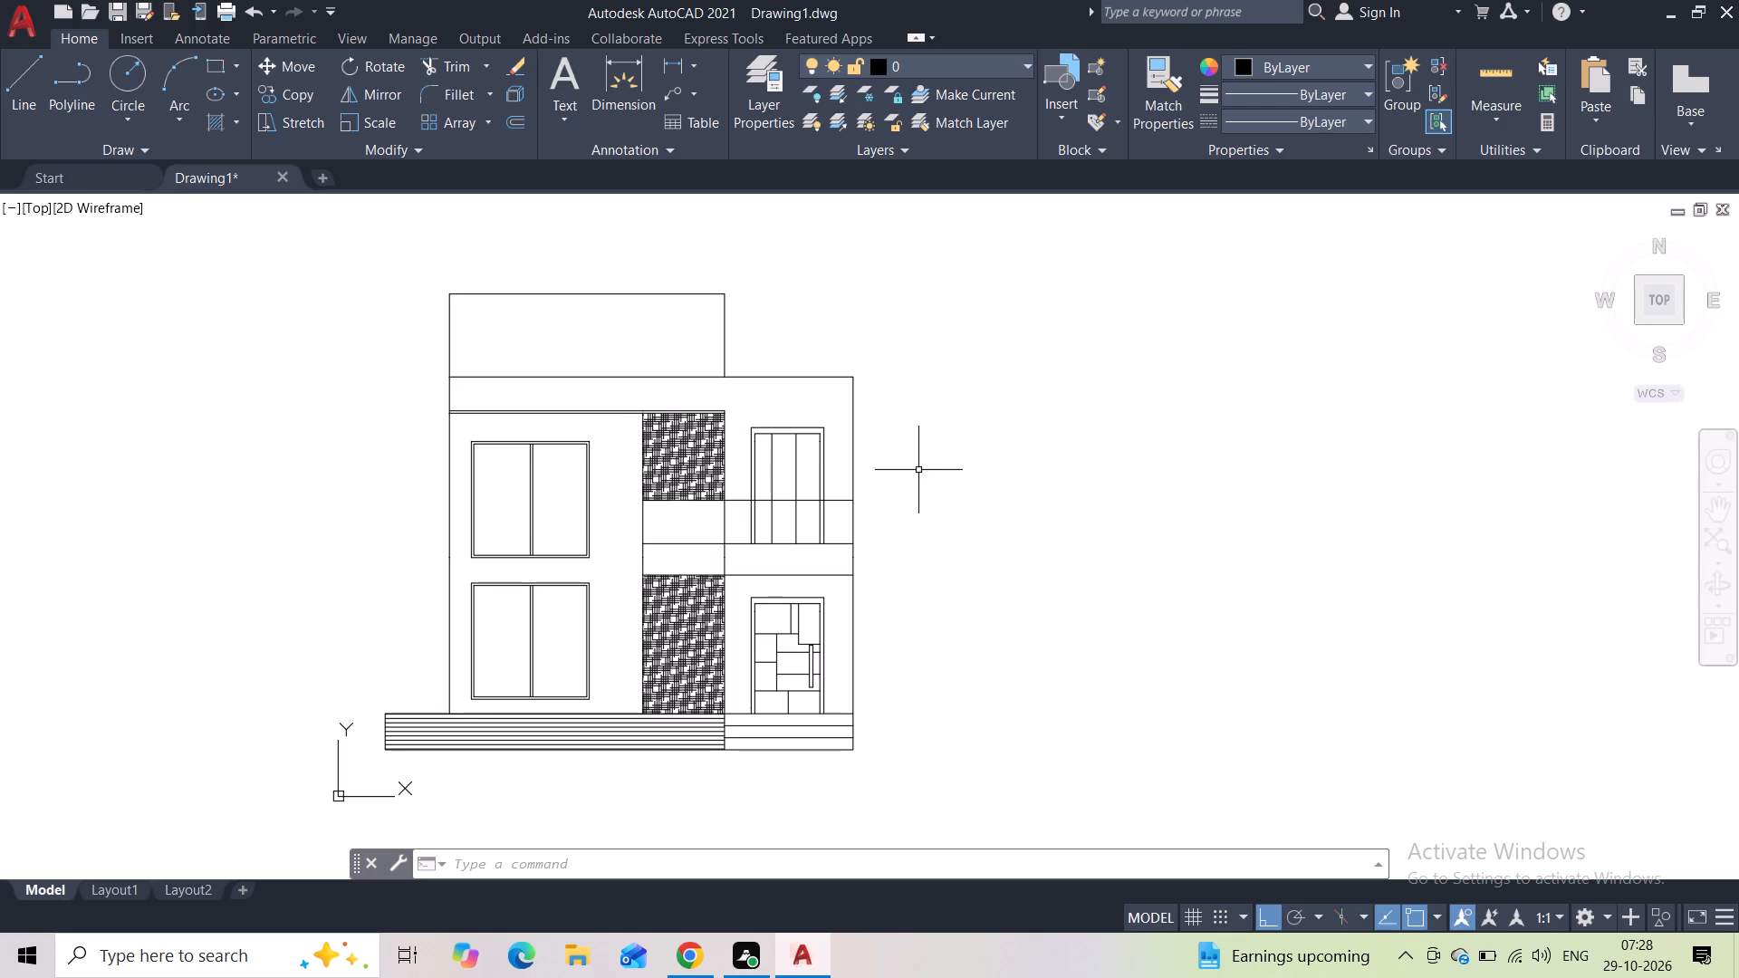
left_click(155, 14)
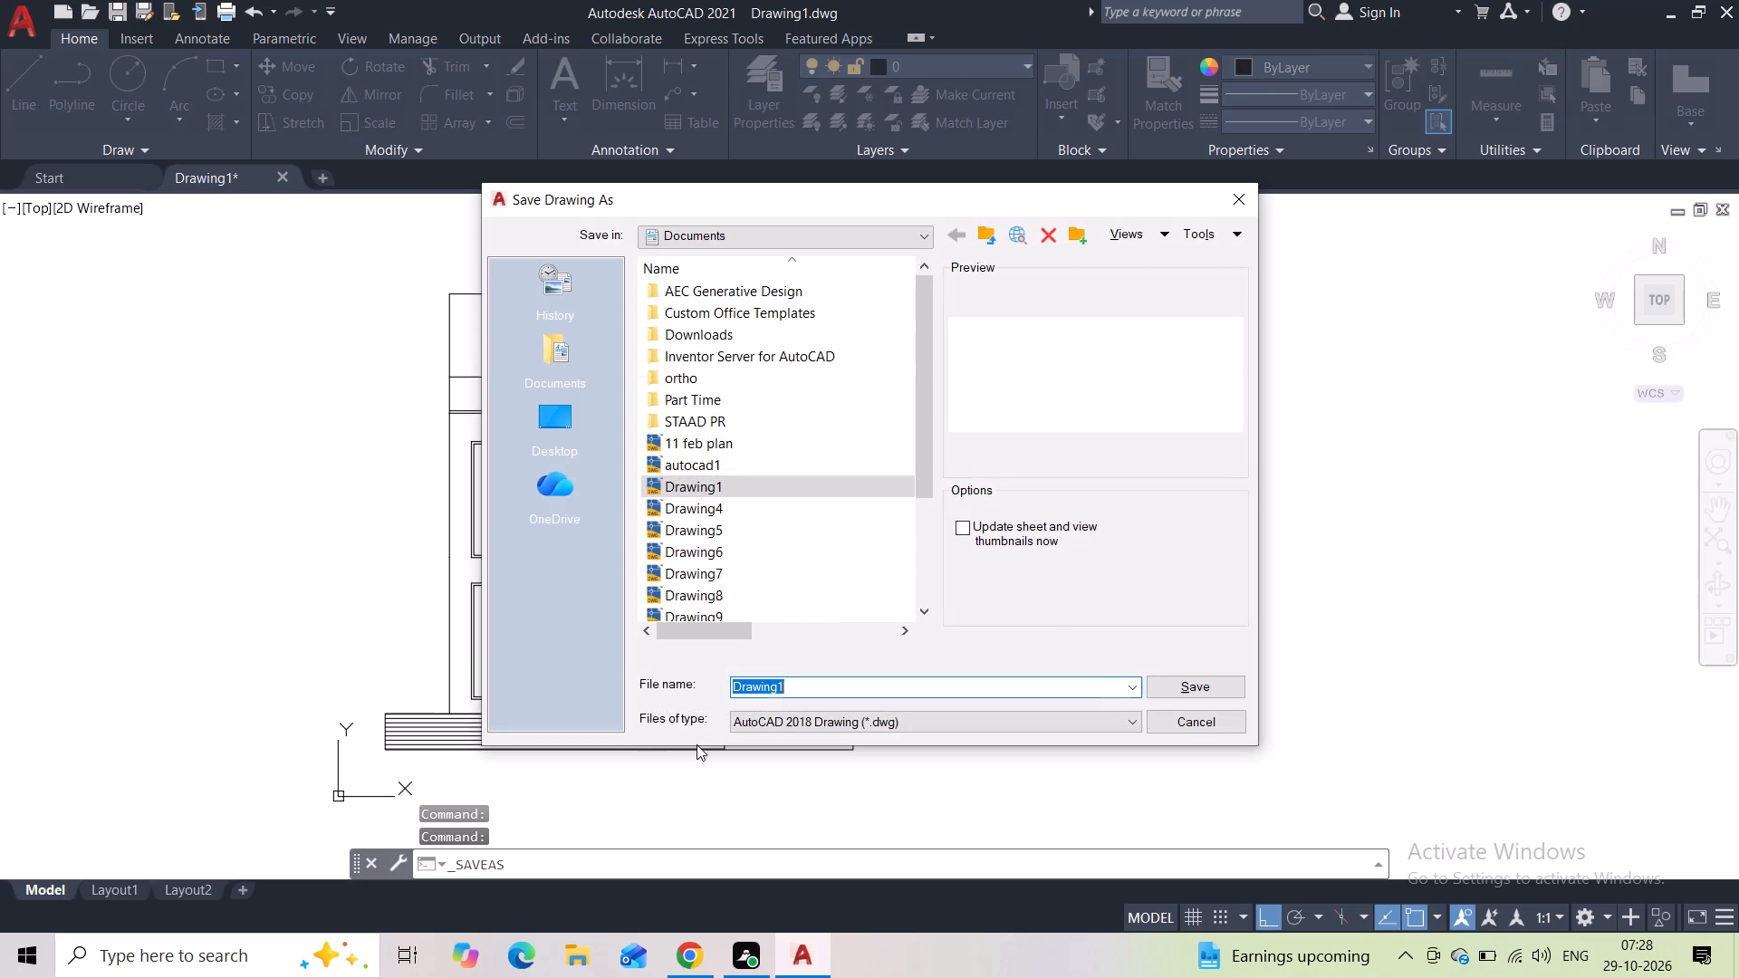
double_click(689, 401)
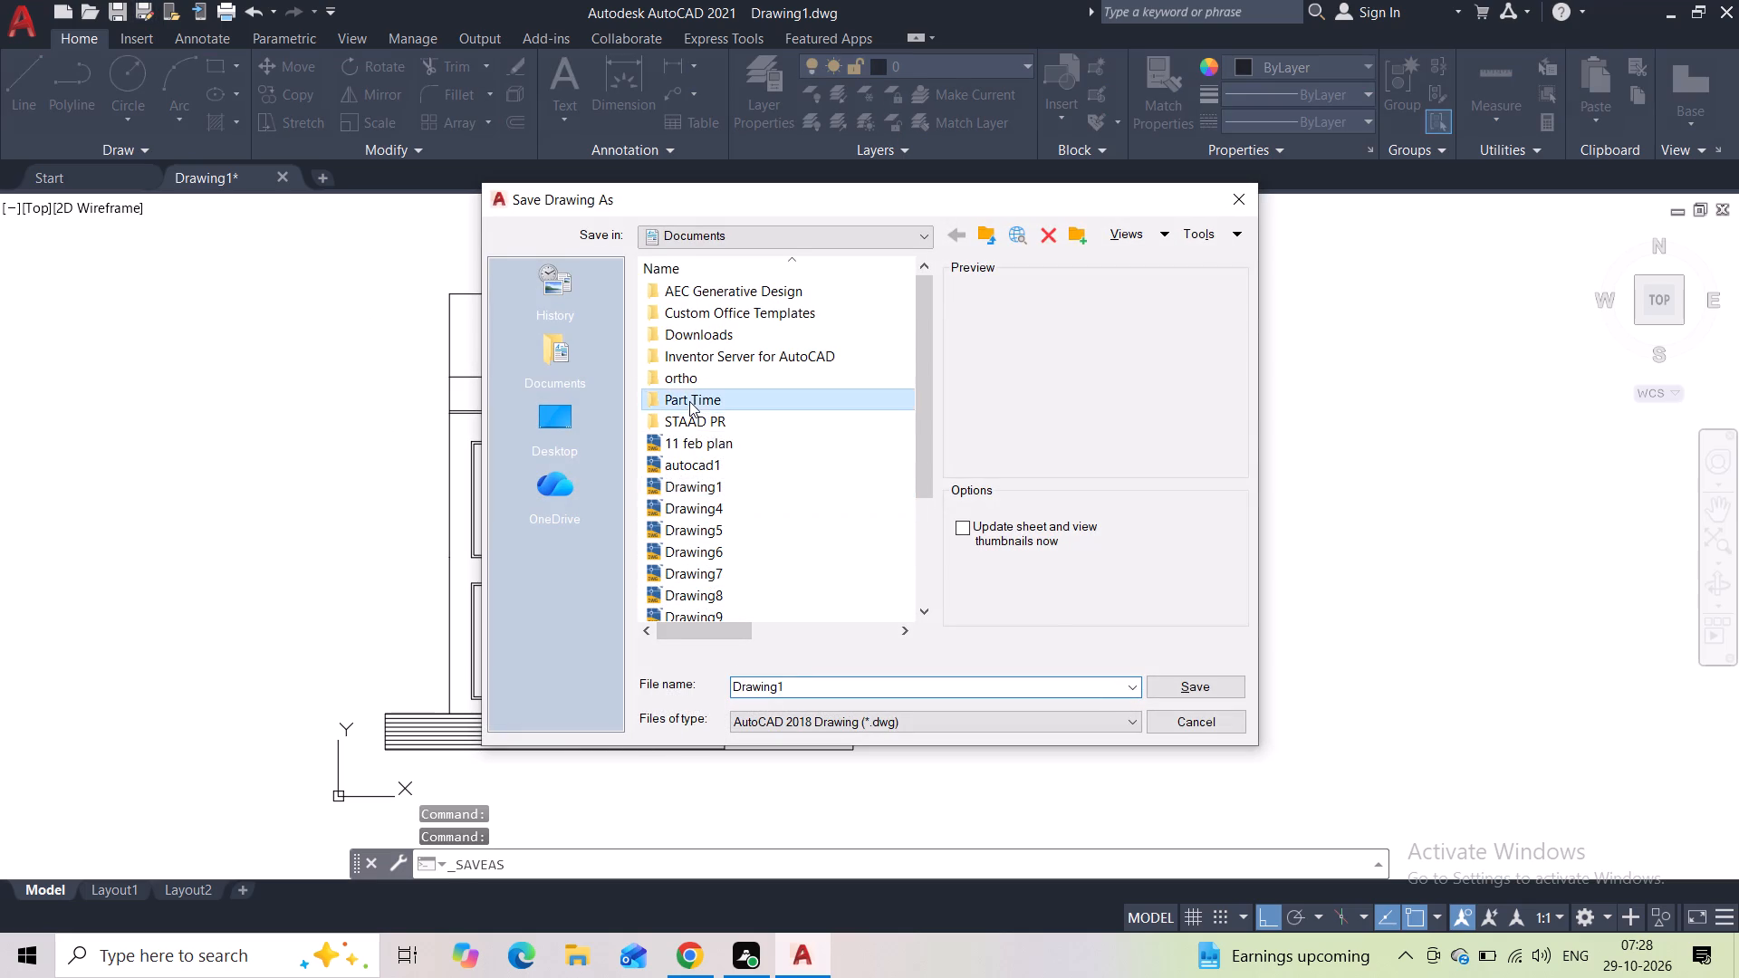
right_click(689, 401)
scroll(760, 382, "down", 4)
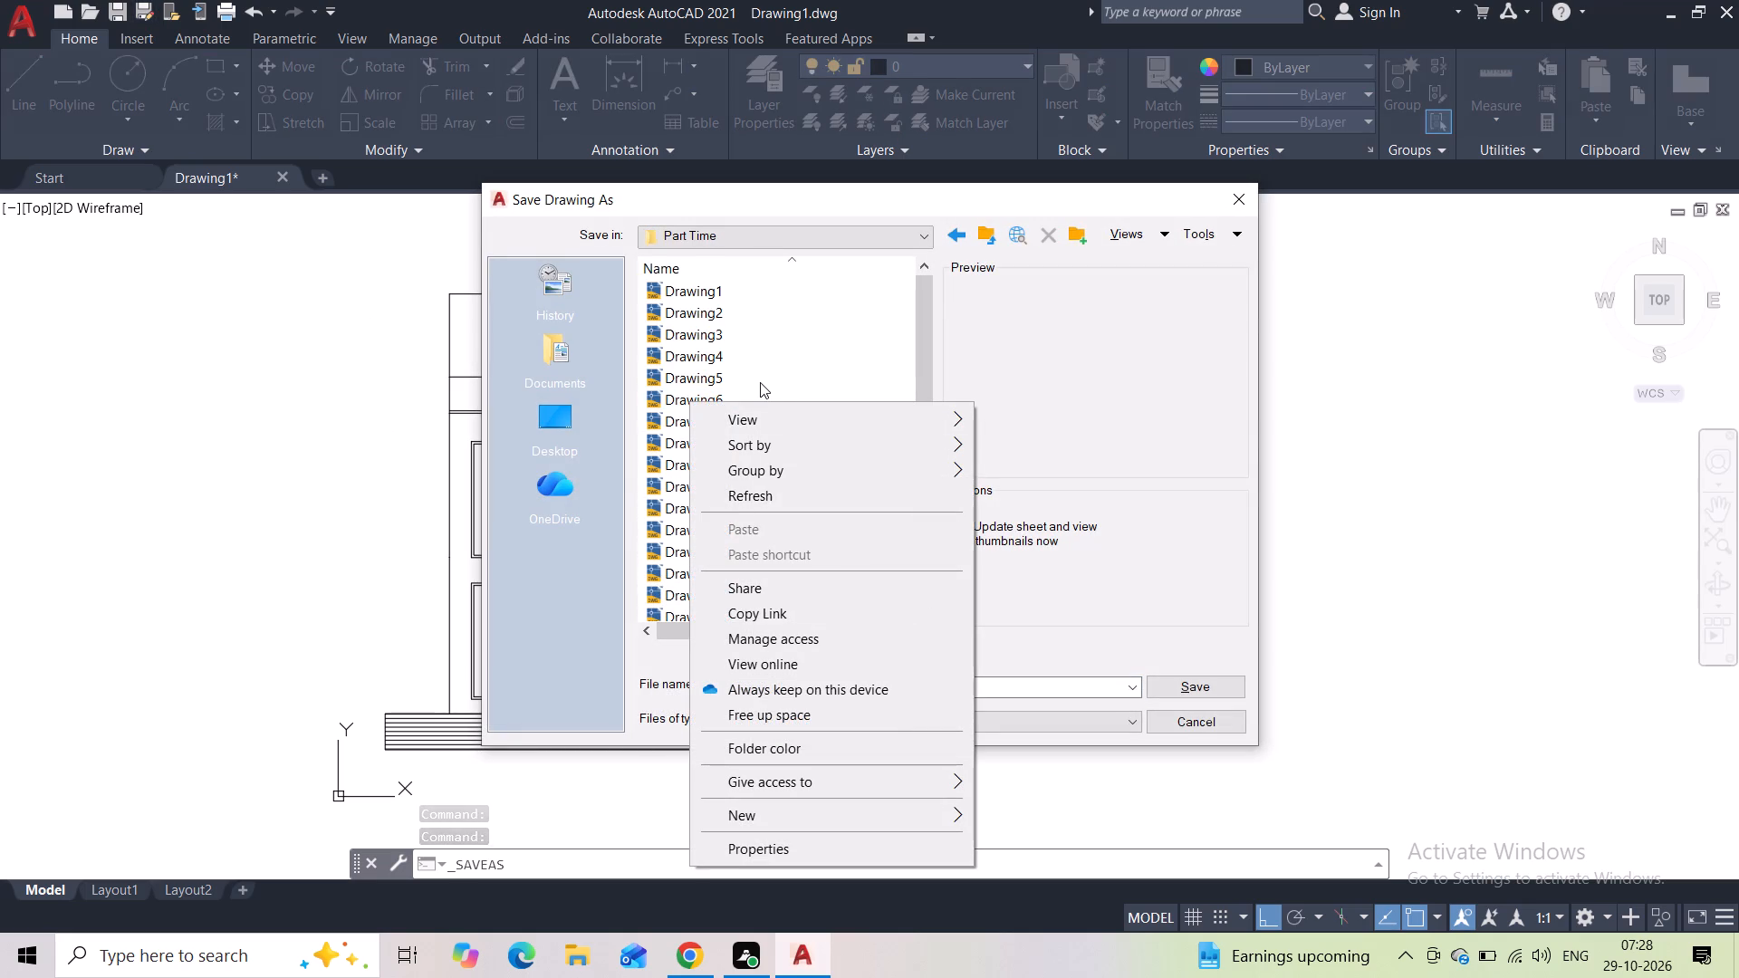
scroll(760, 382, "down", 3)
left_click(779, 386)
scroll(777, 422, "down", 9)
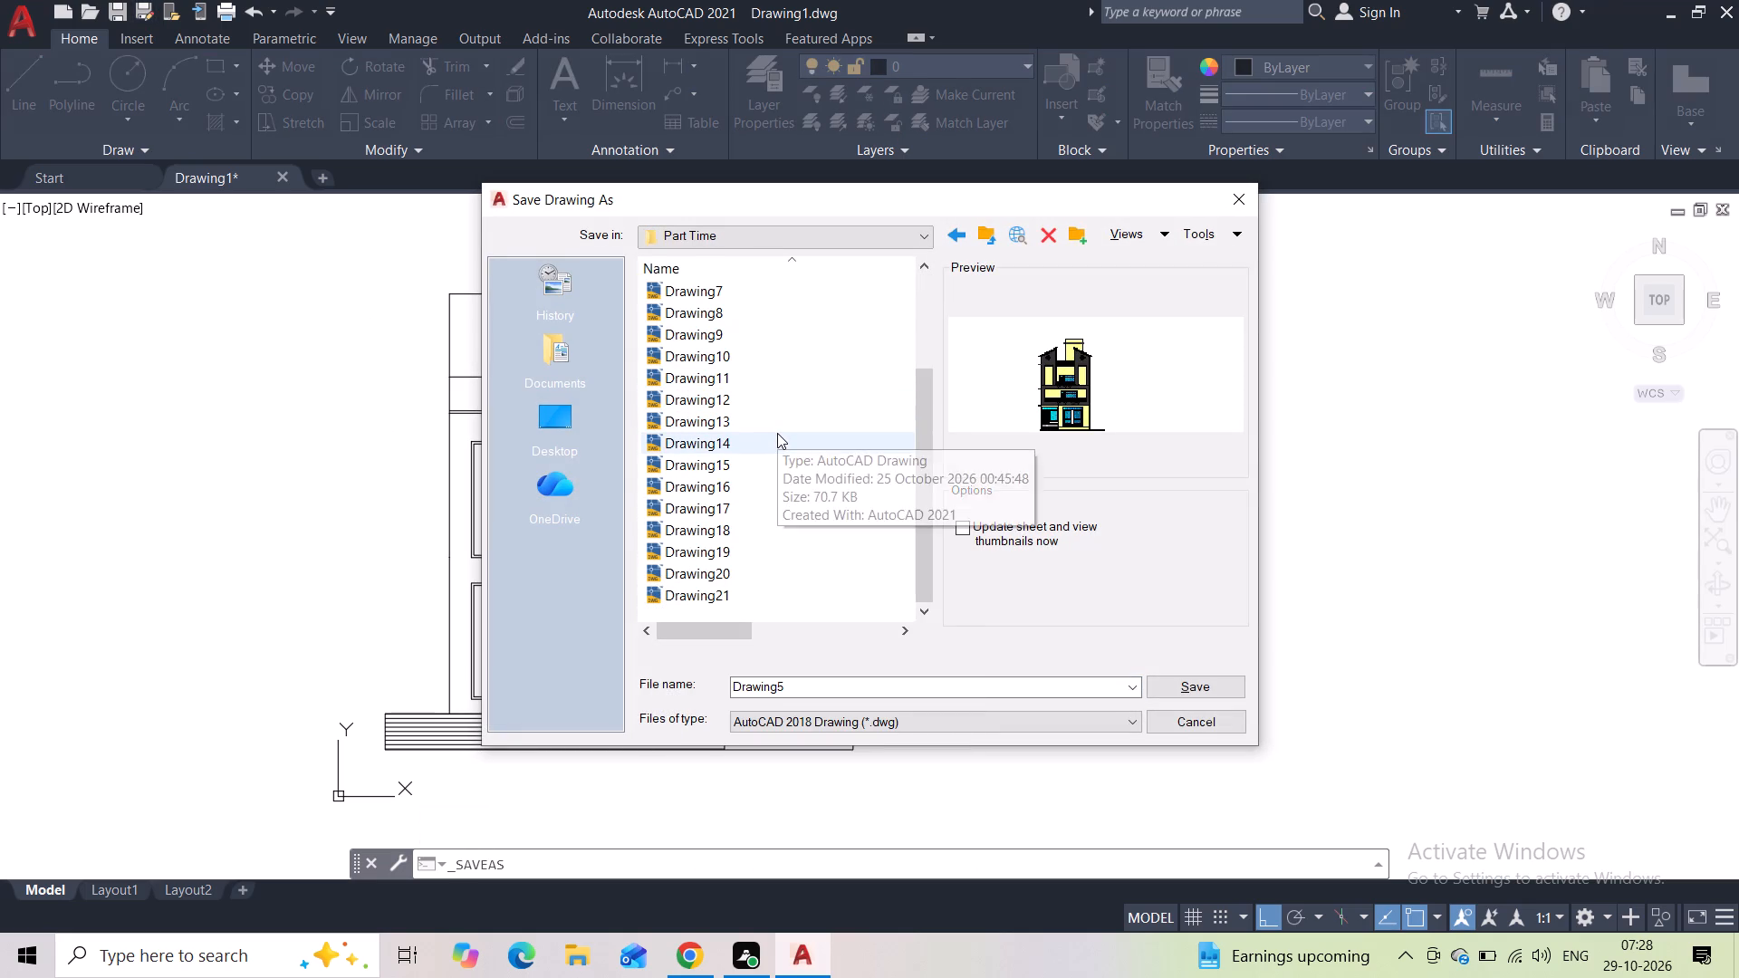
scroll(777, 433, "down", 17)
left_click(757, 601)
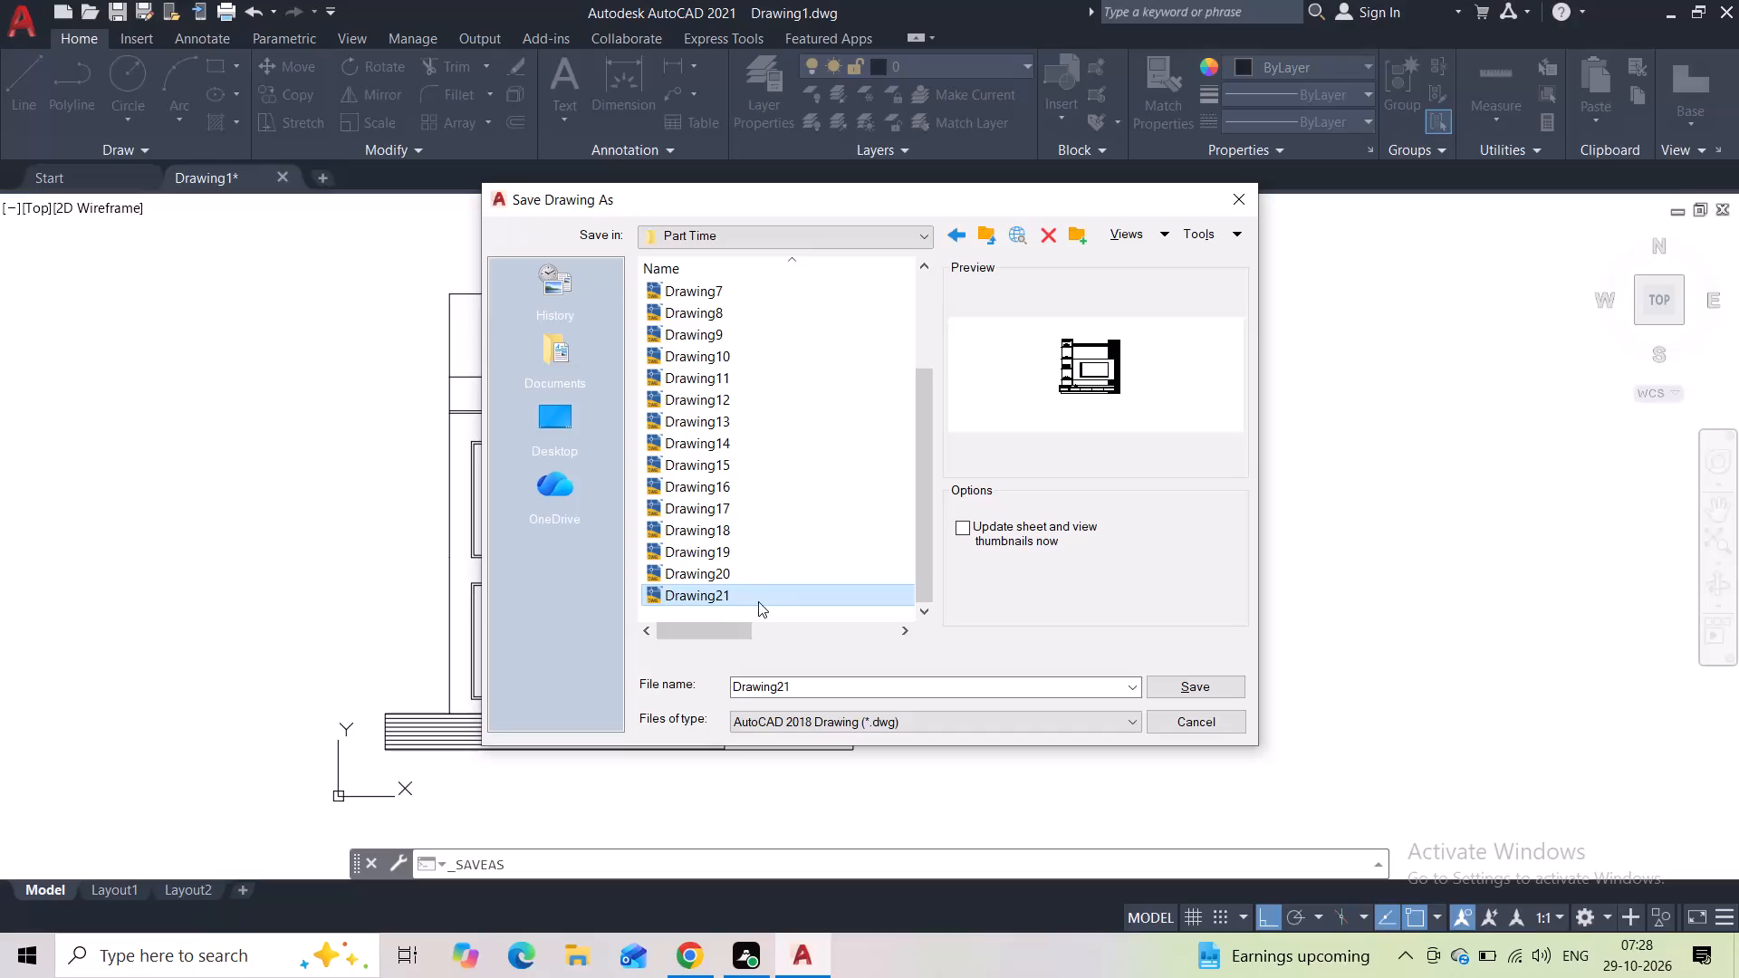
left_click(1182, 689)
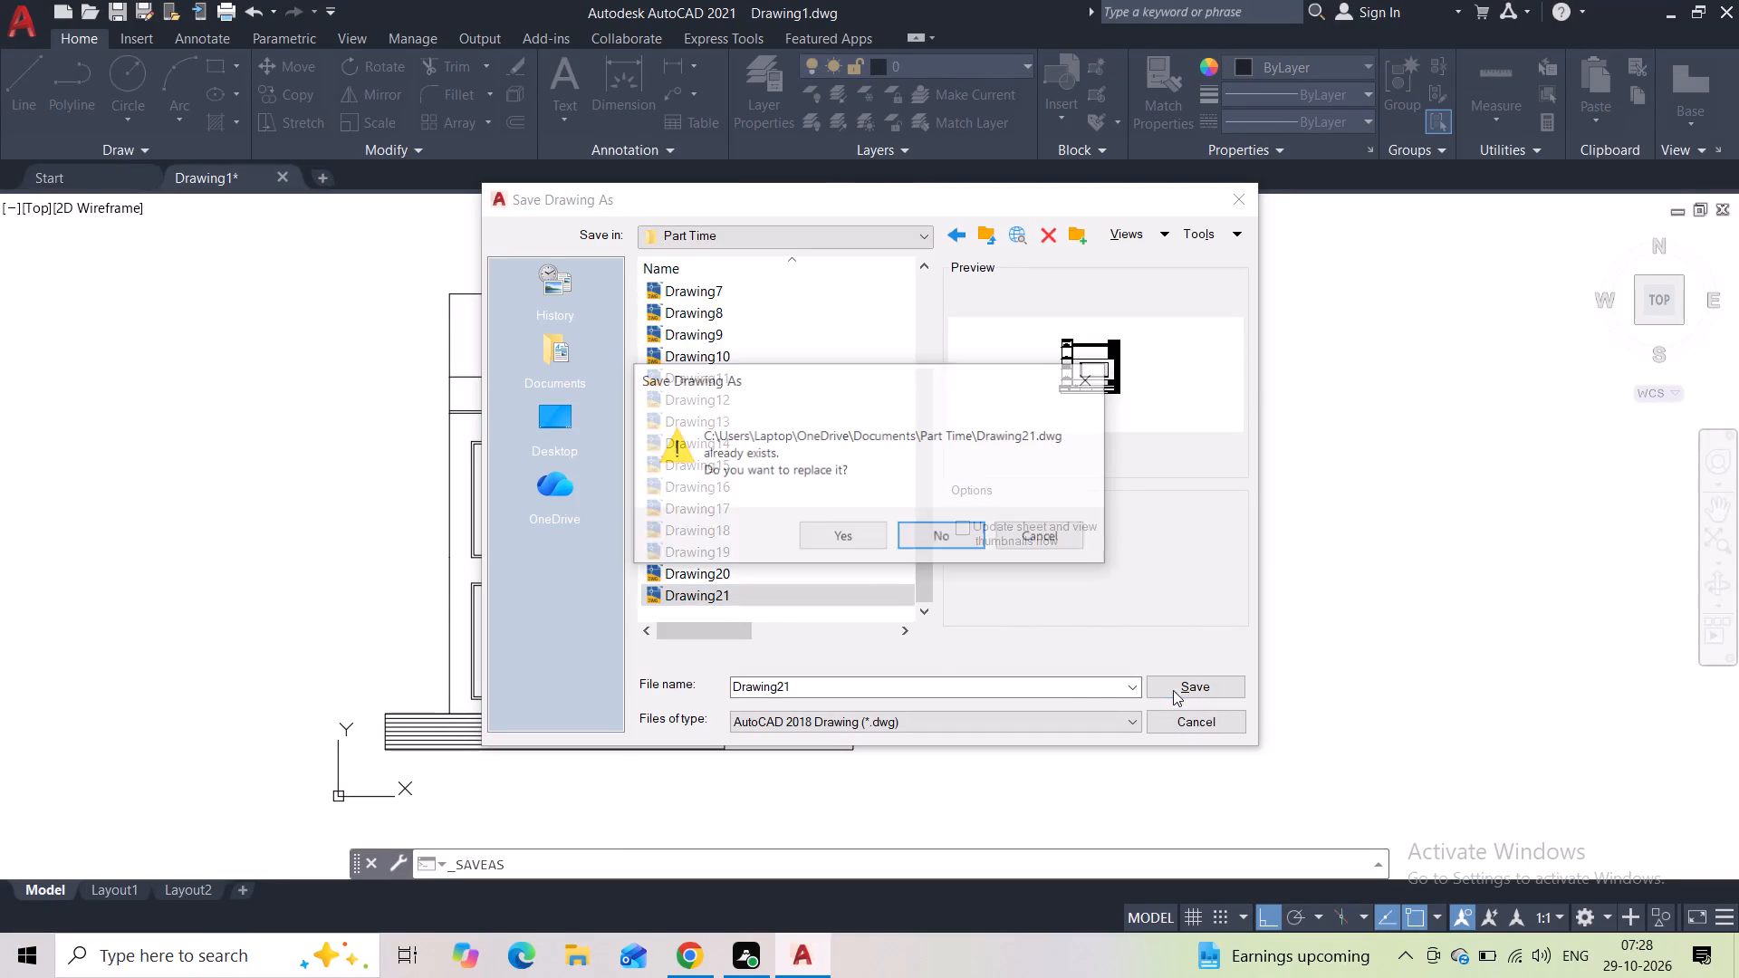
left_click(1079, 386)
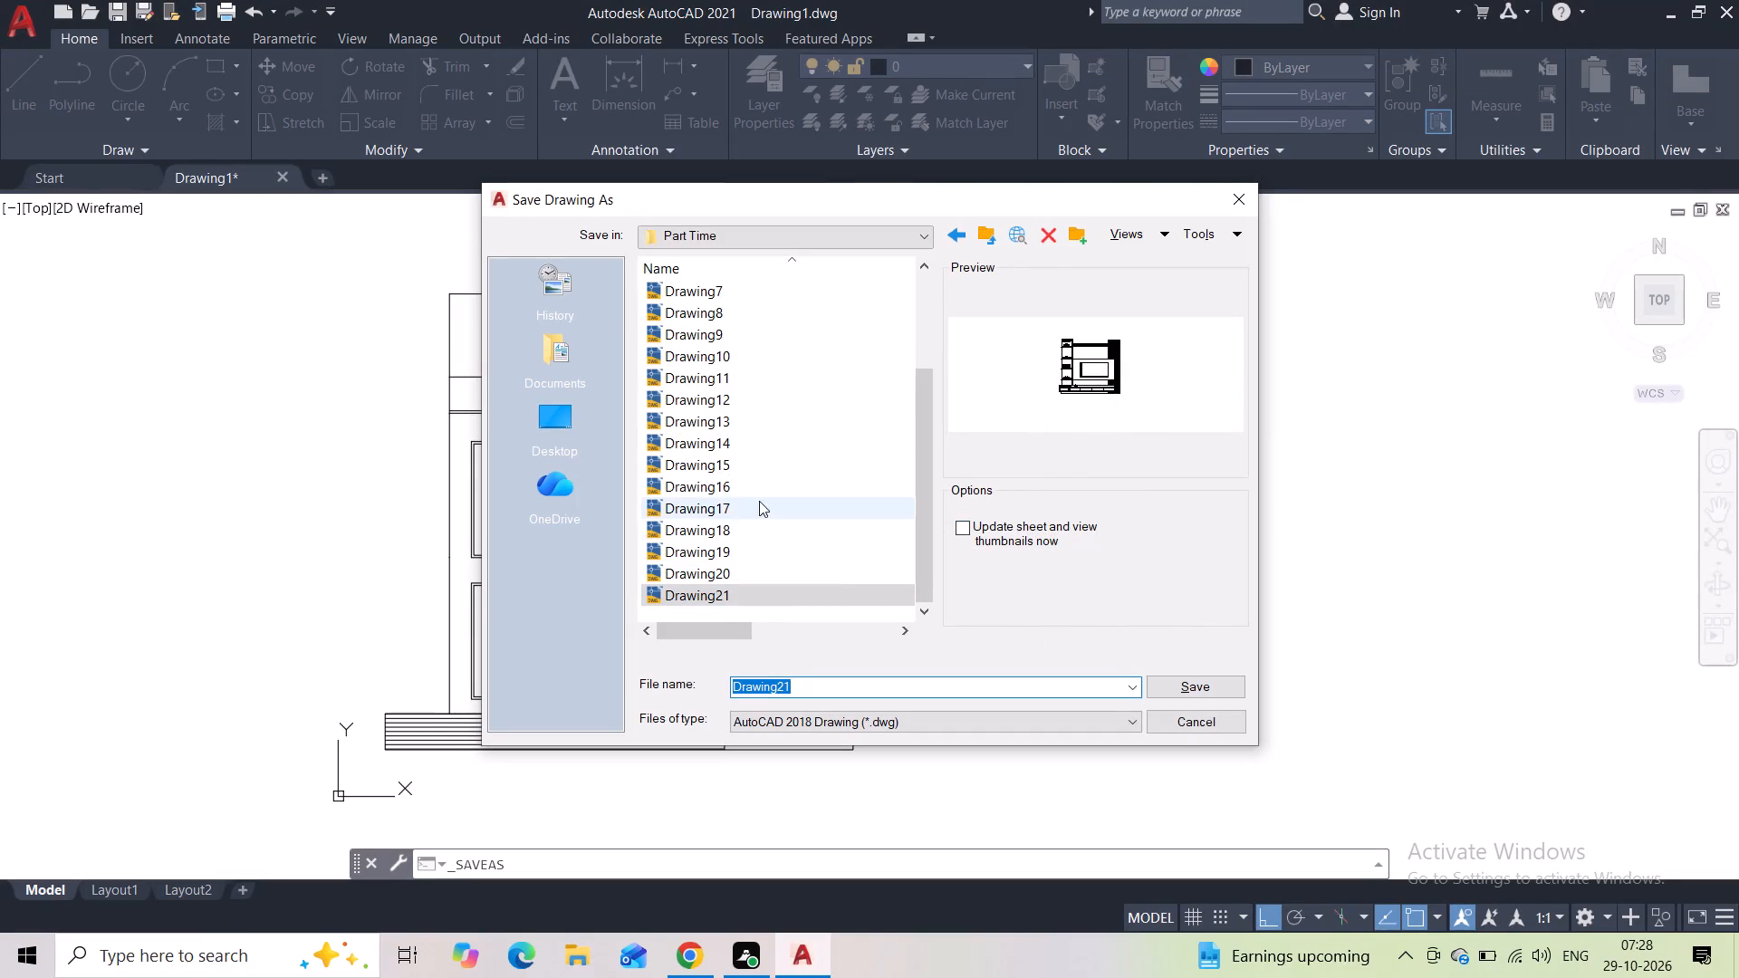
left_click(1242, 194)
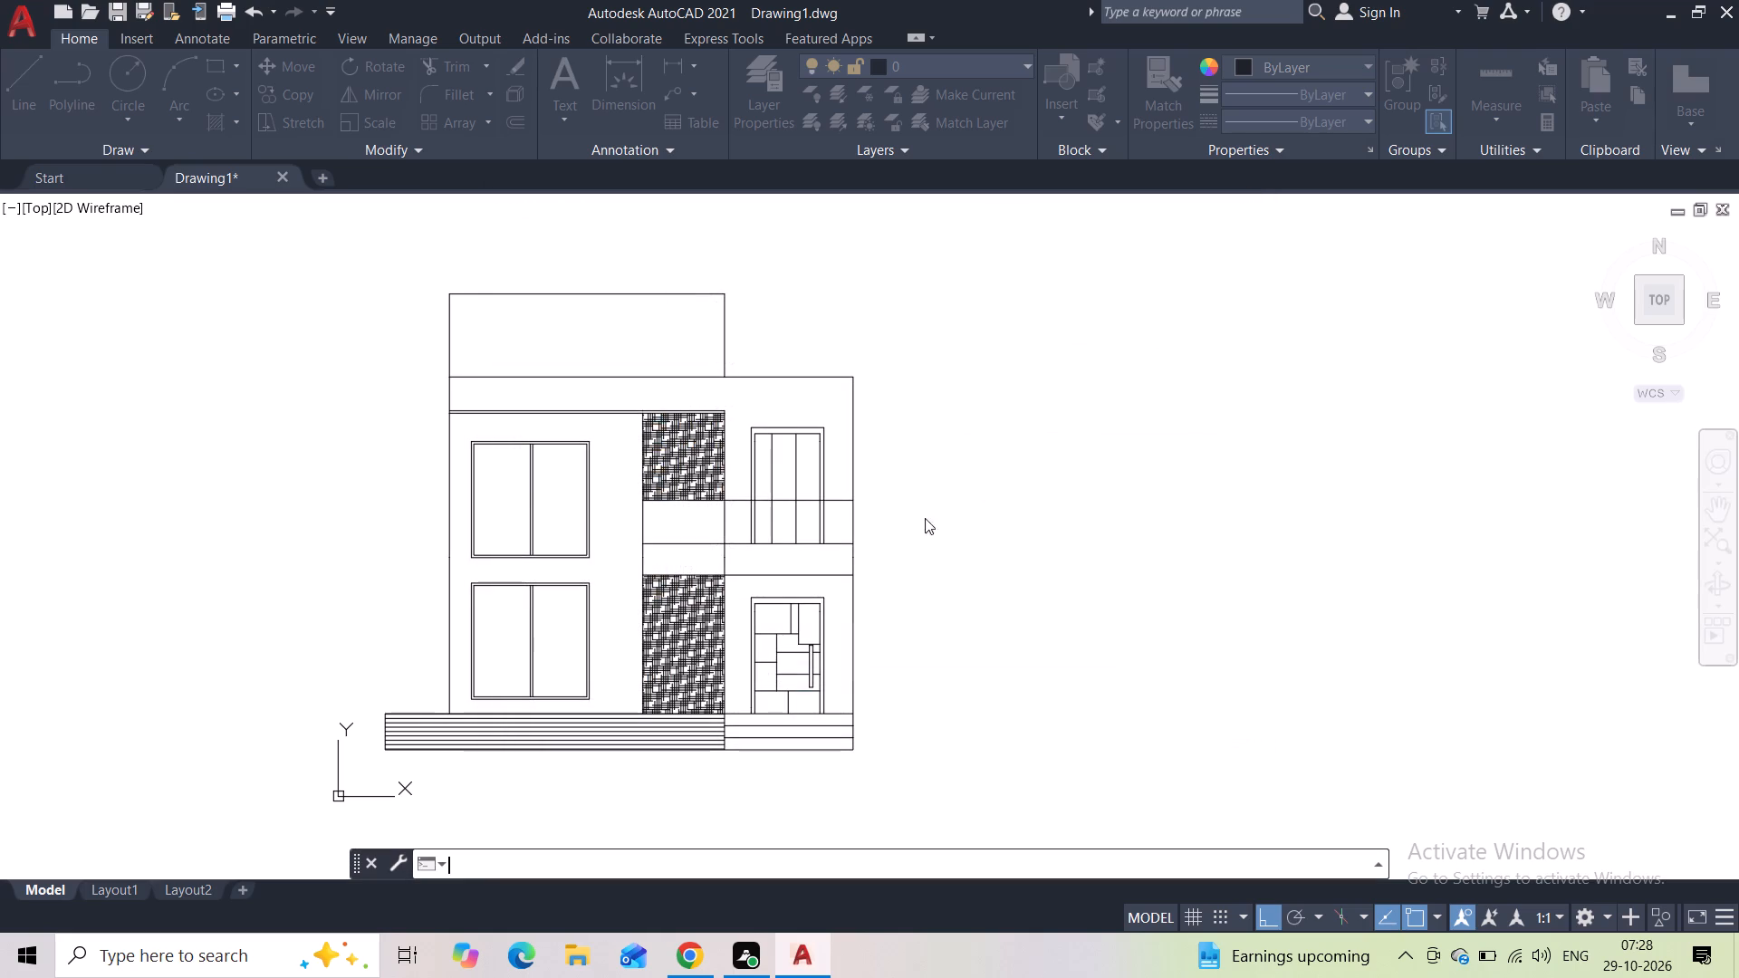
Save the drawing as Drawing22 in the Part Time folder inside Documents.
left_click(140, 5)
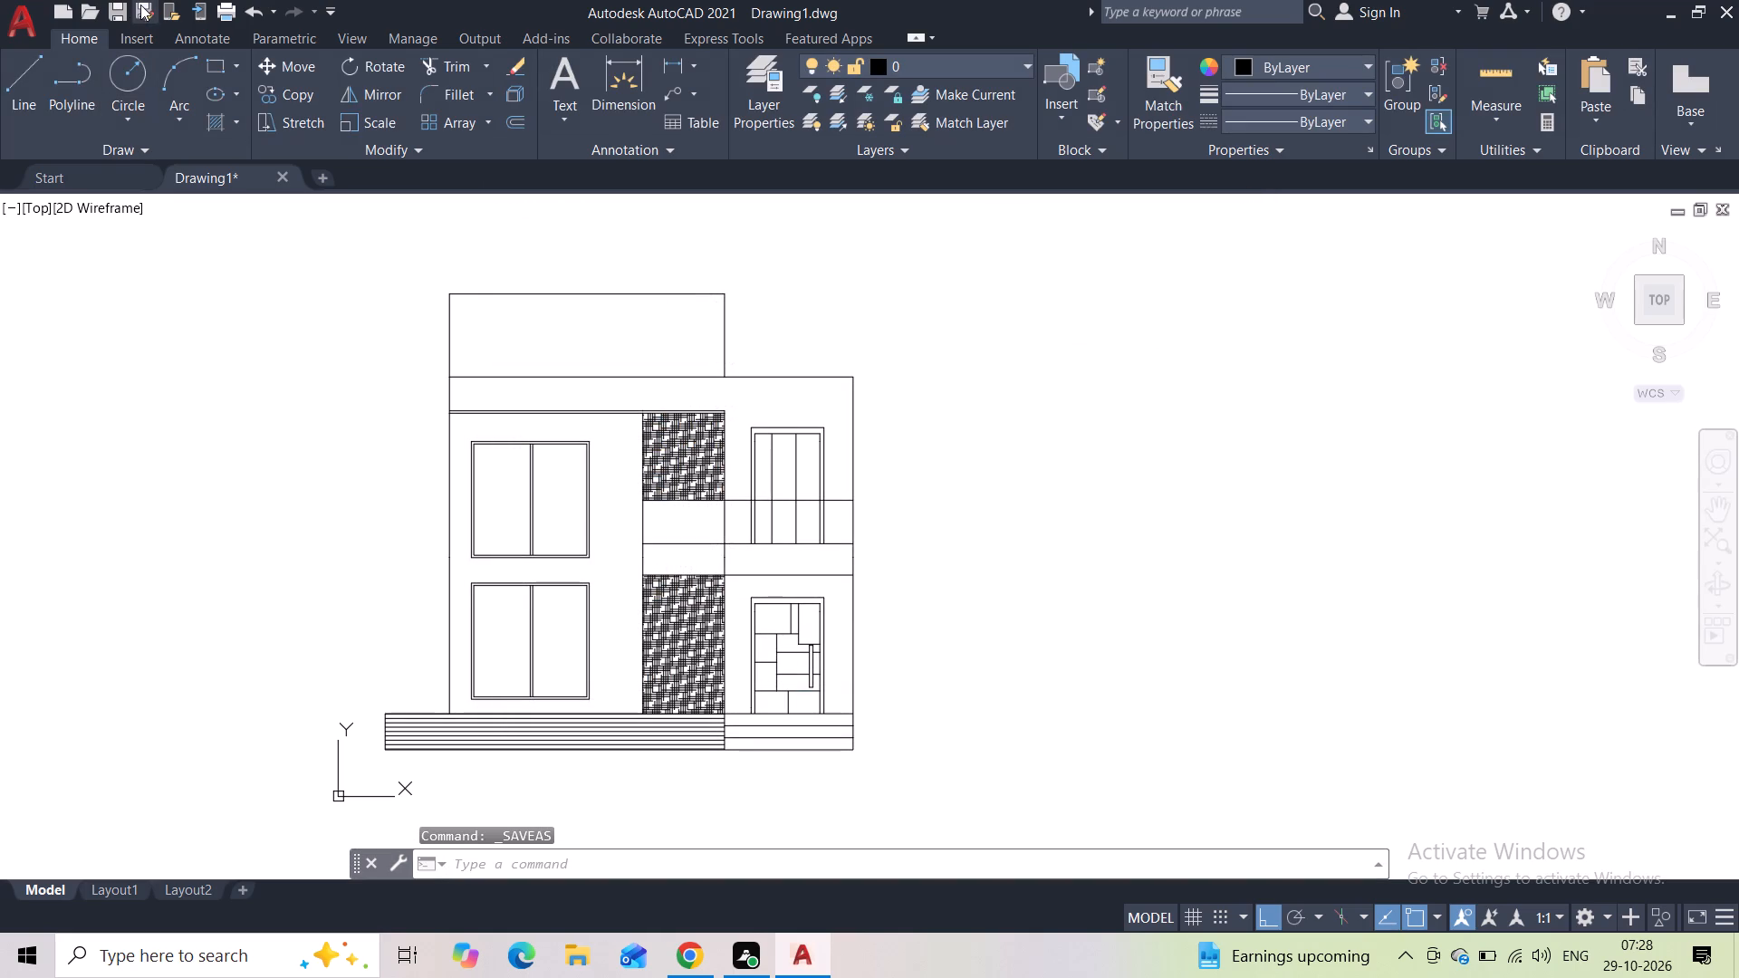
double_click(698, 403)
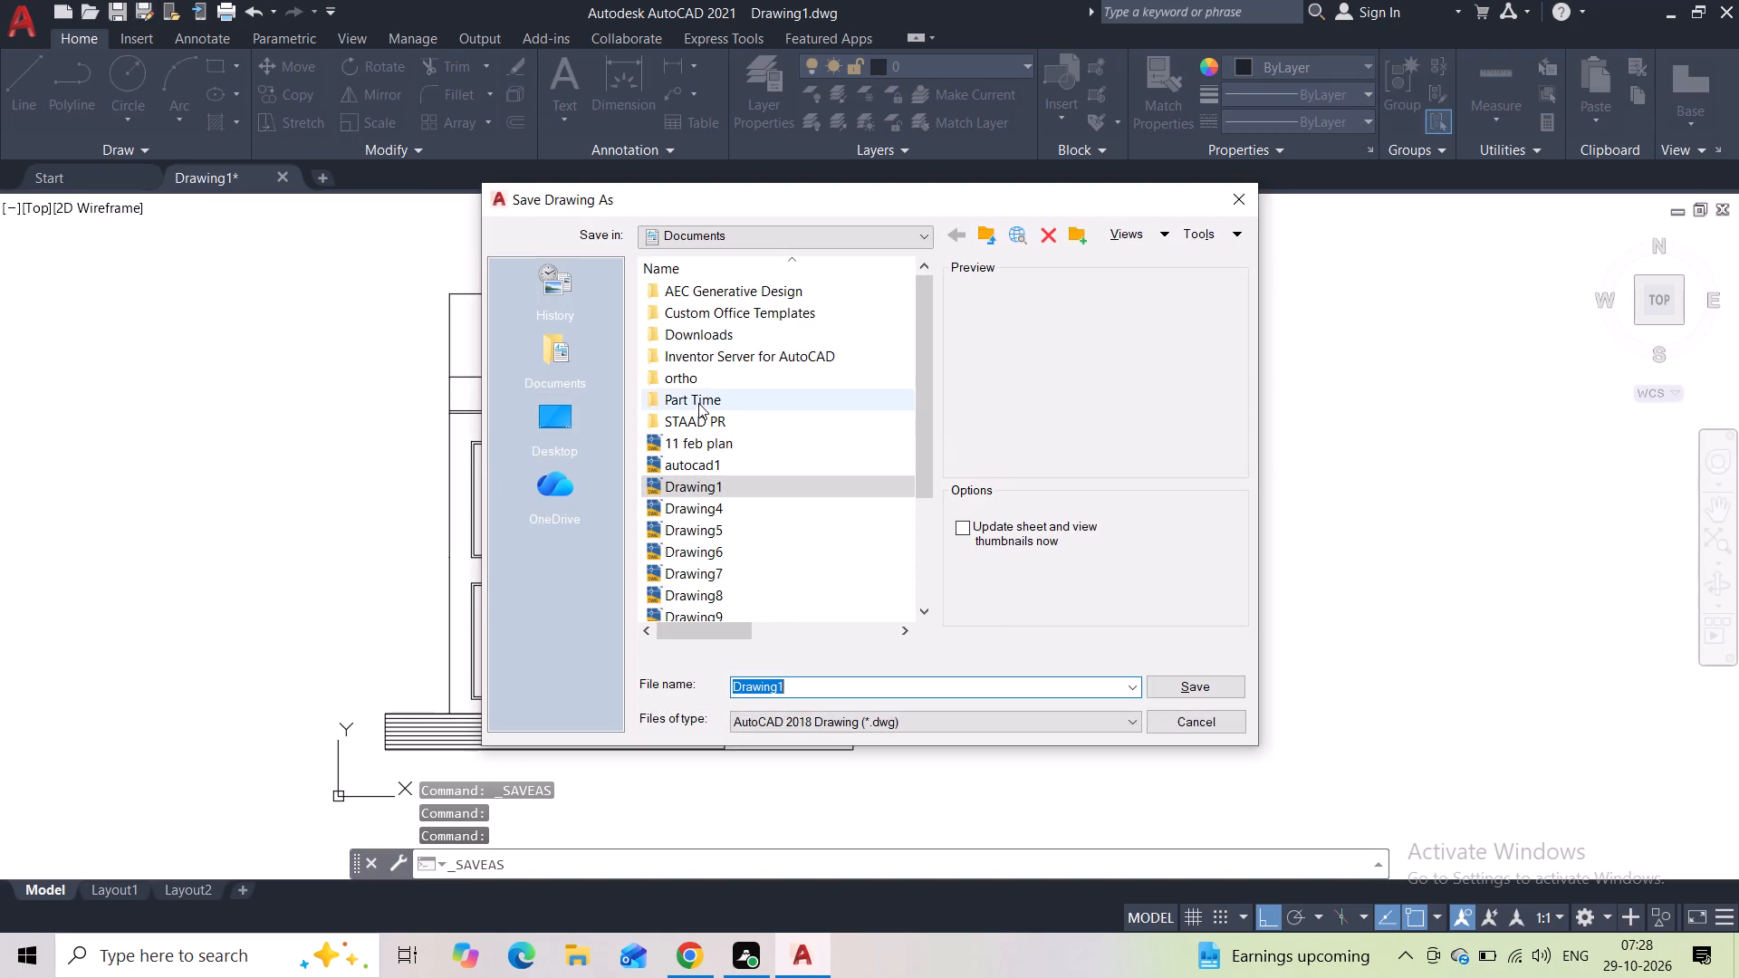
scroll(774, 590, "down", 12)
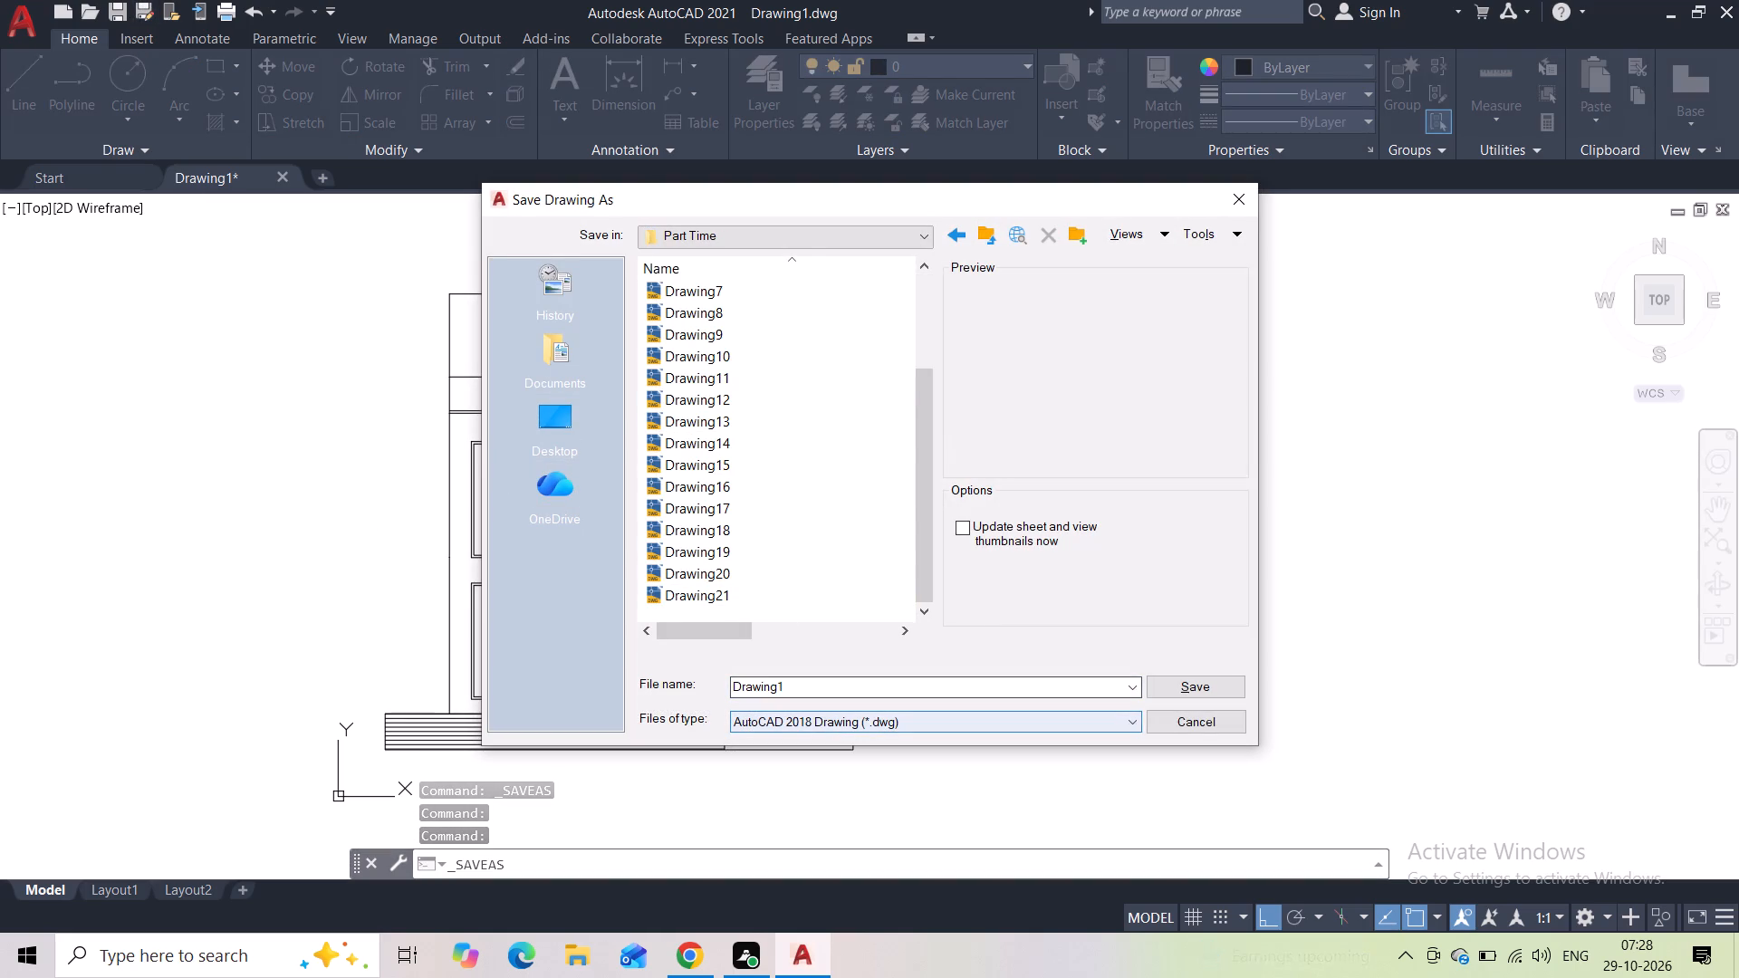
triple_click(835, 679)
key("BackSpace")
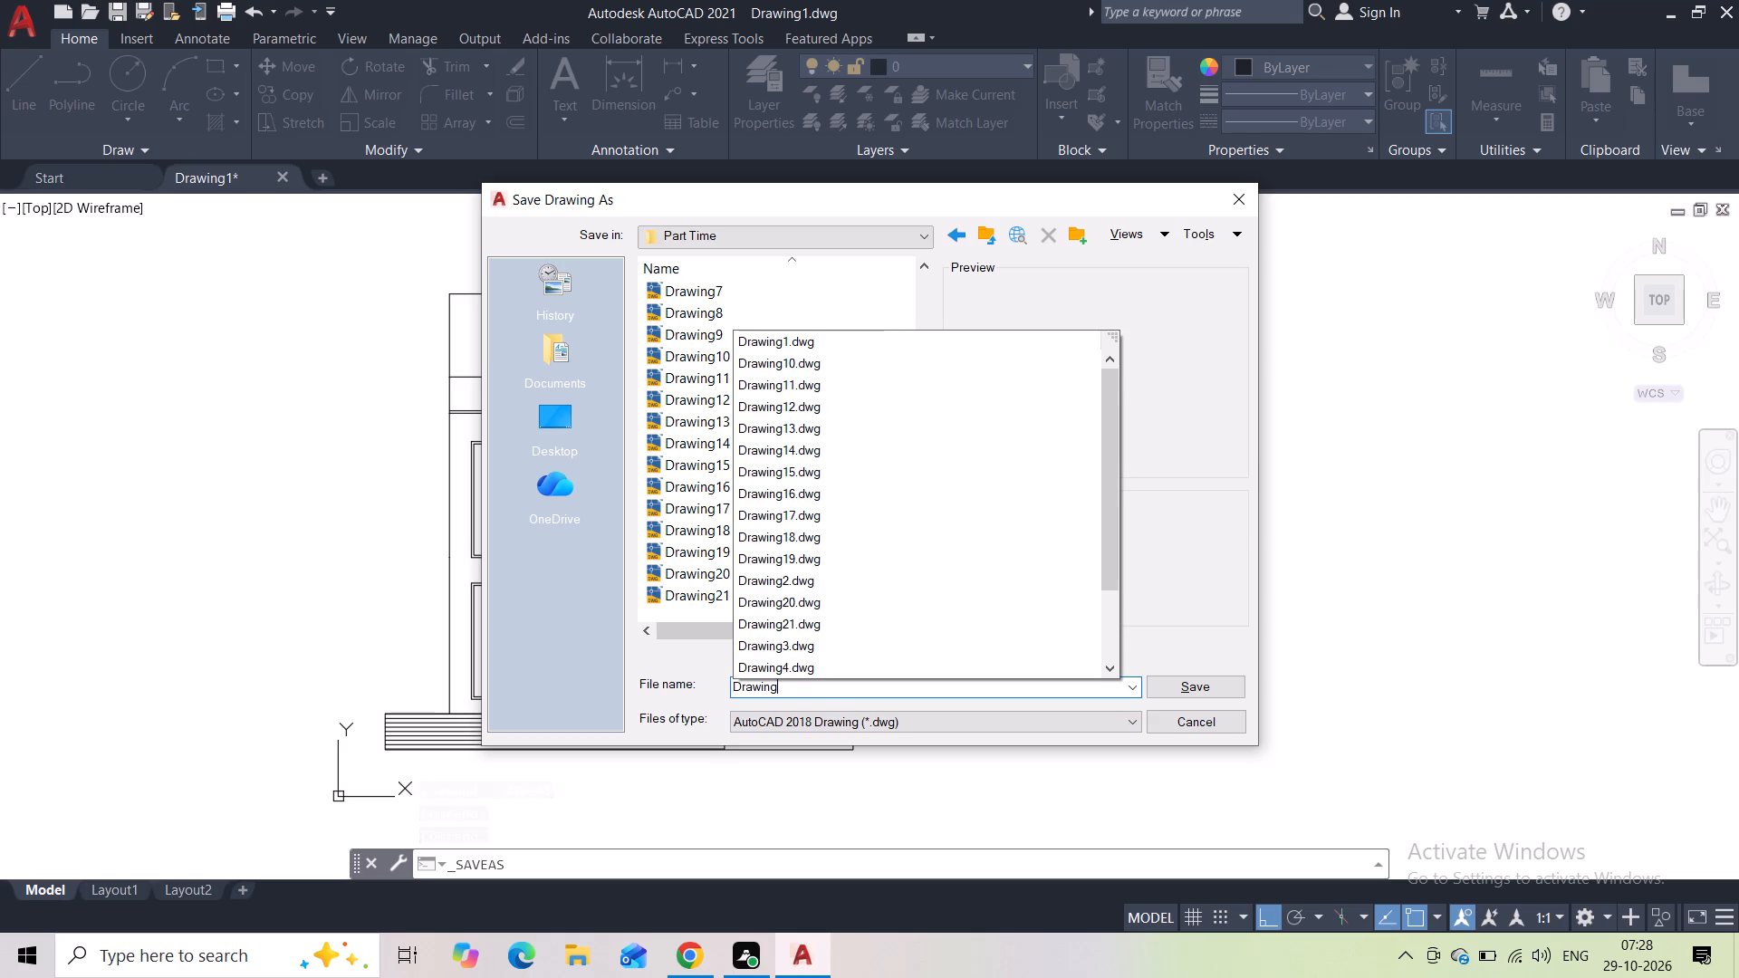
type("22")
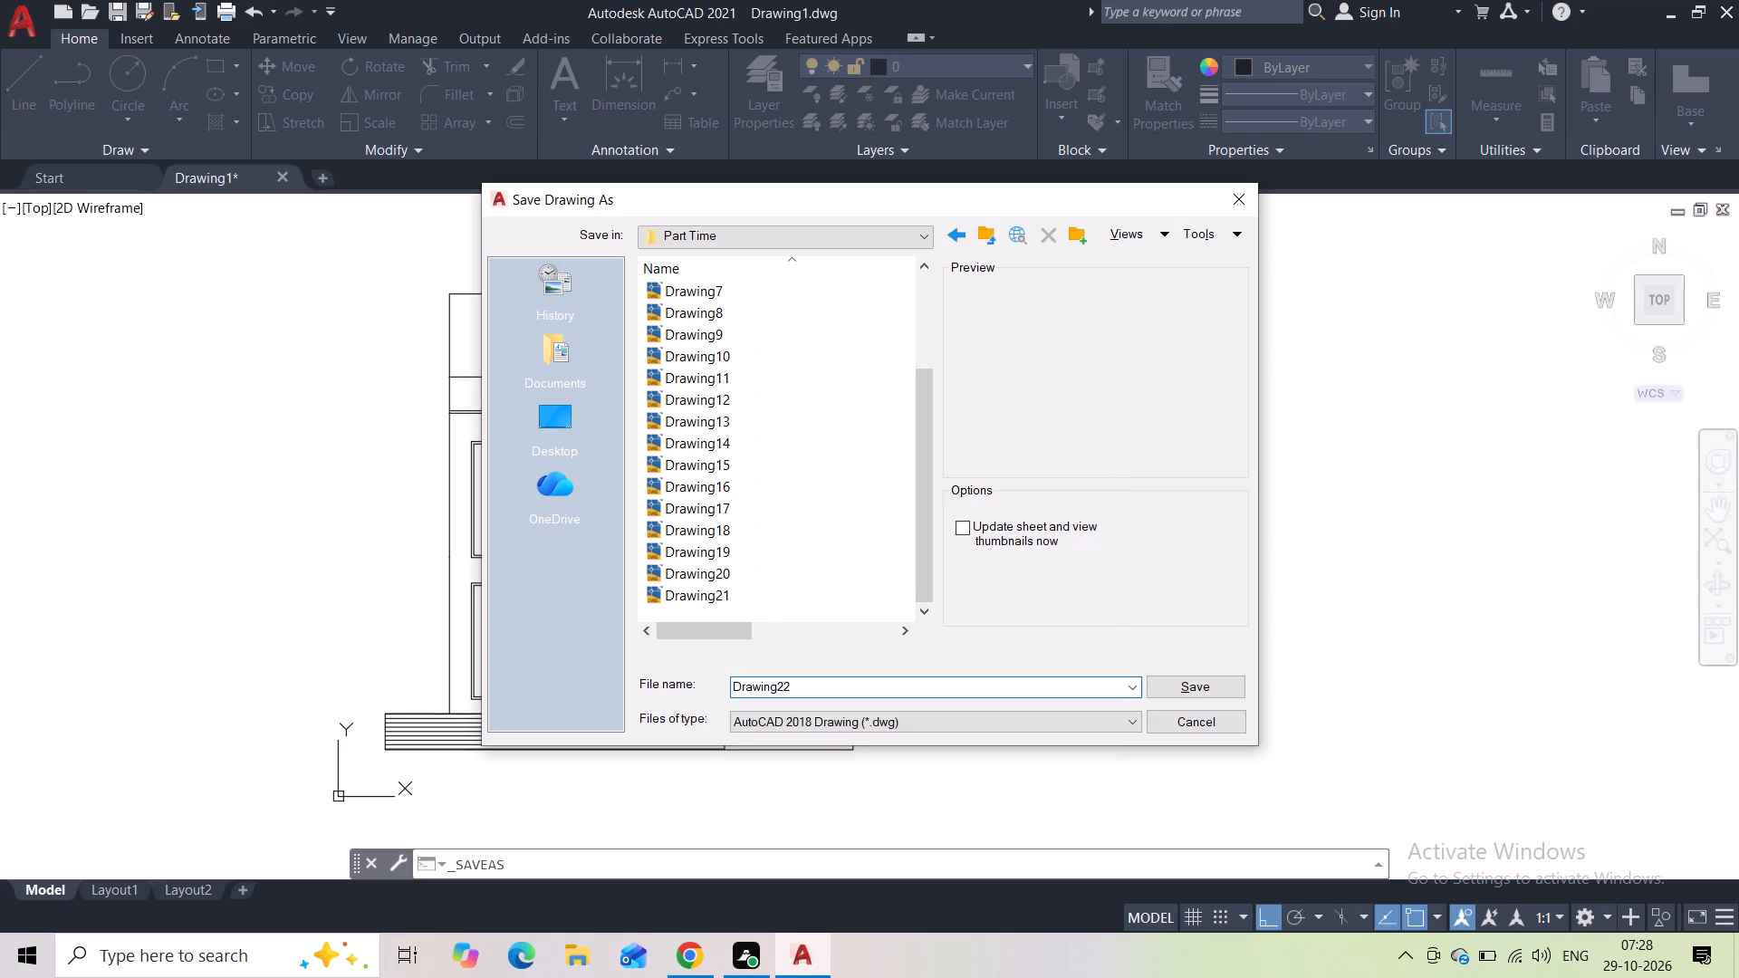
left_click(1153, 678)
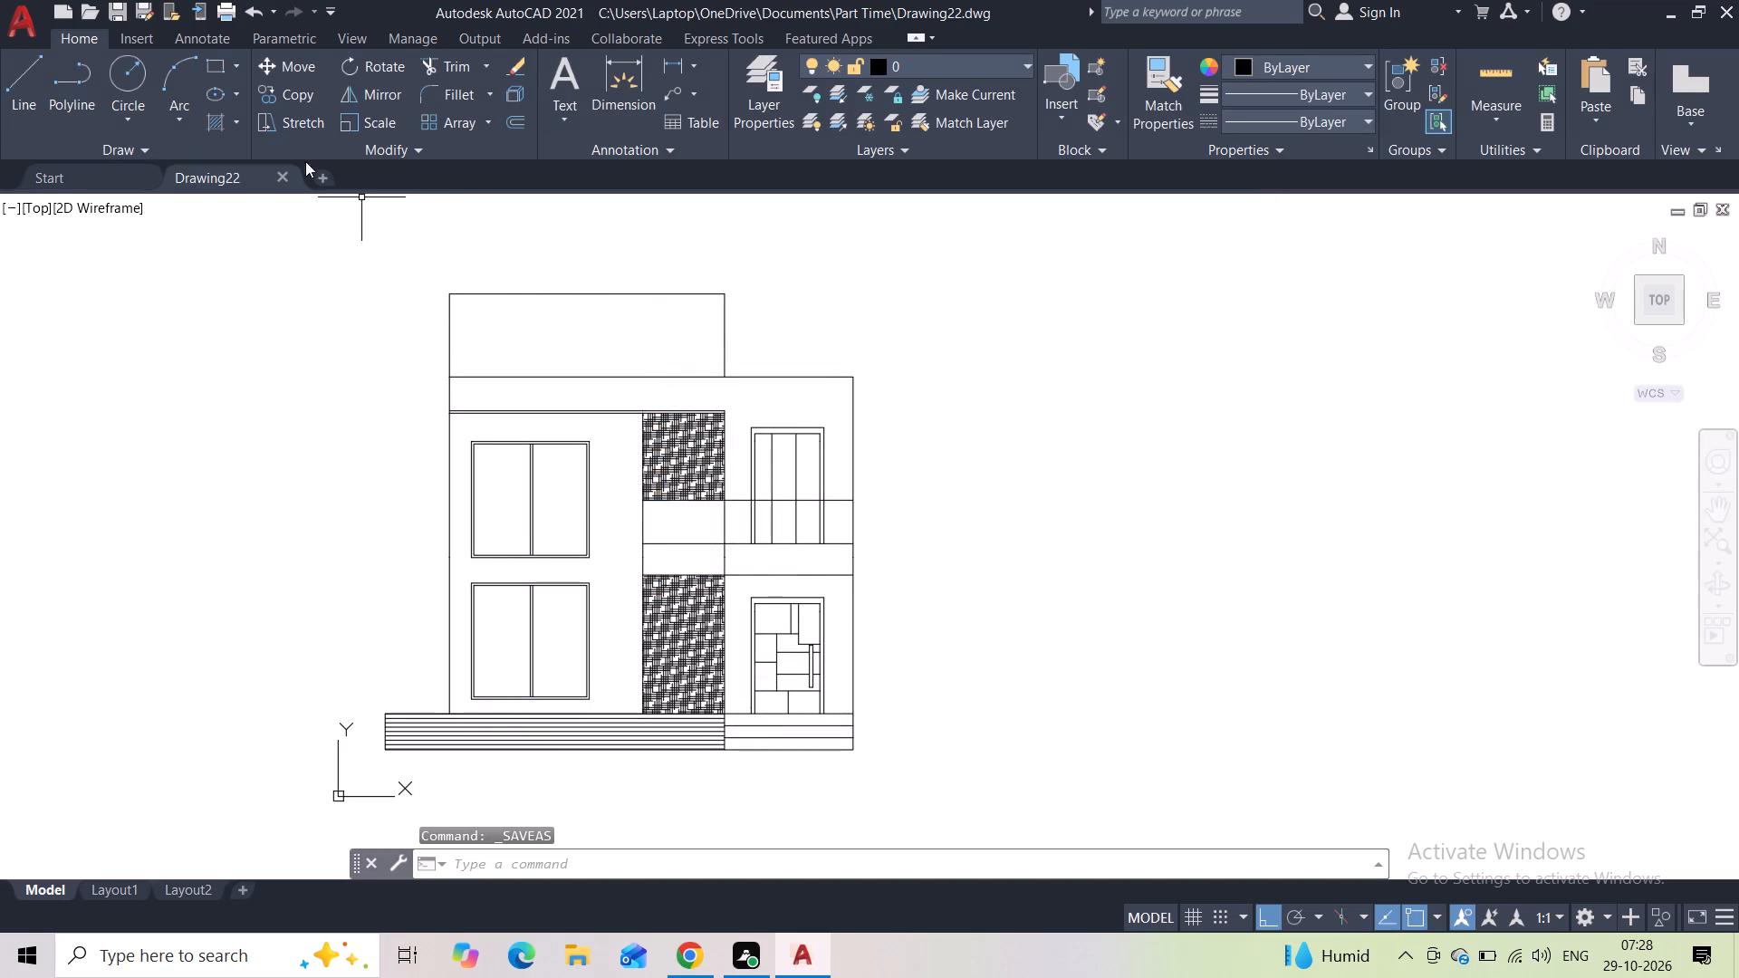
Set up a plot with the previous plot's settings and a window enclosing the whole elevation as the plot area.
left_click(217, 14)
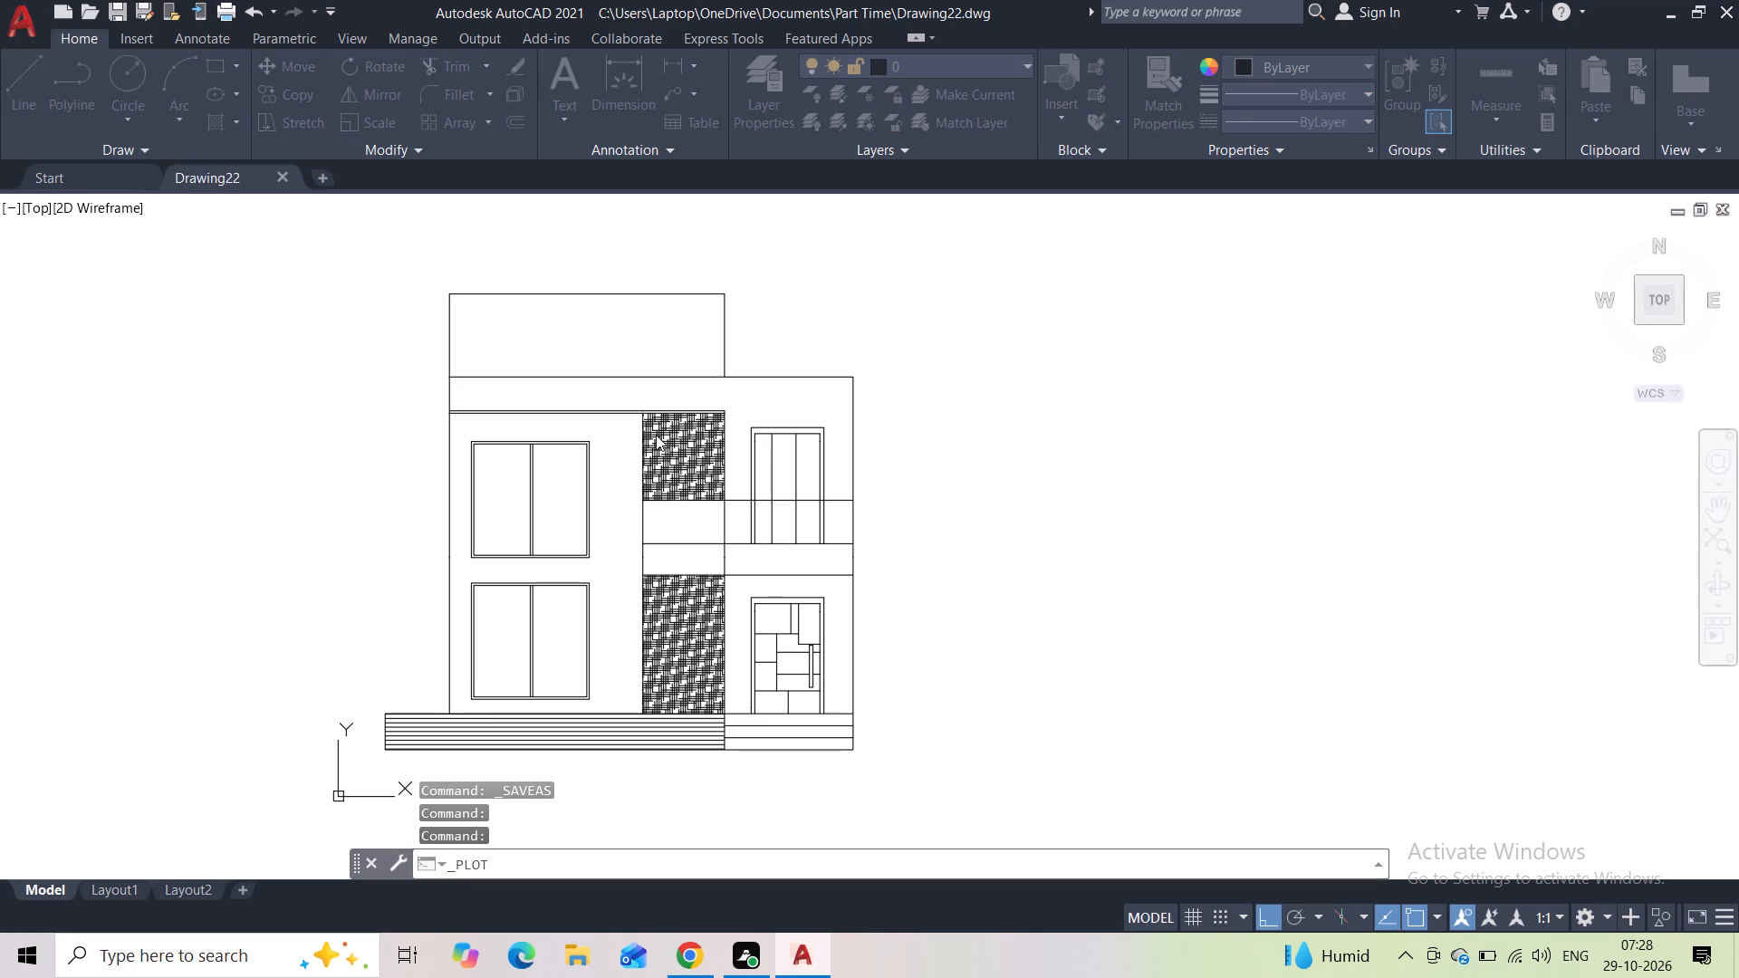
left_click(659, 247)
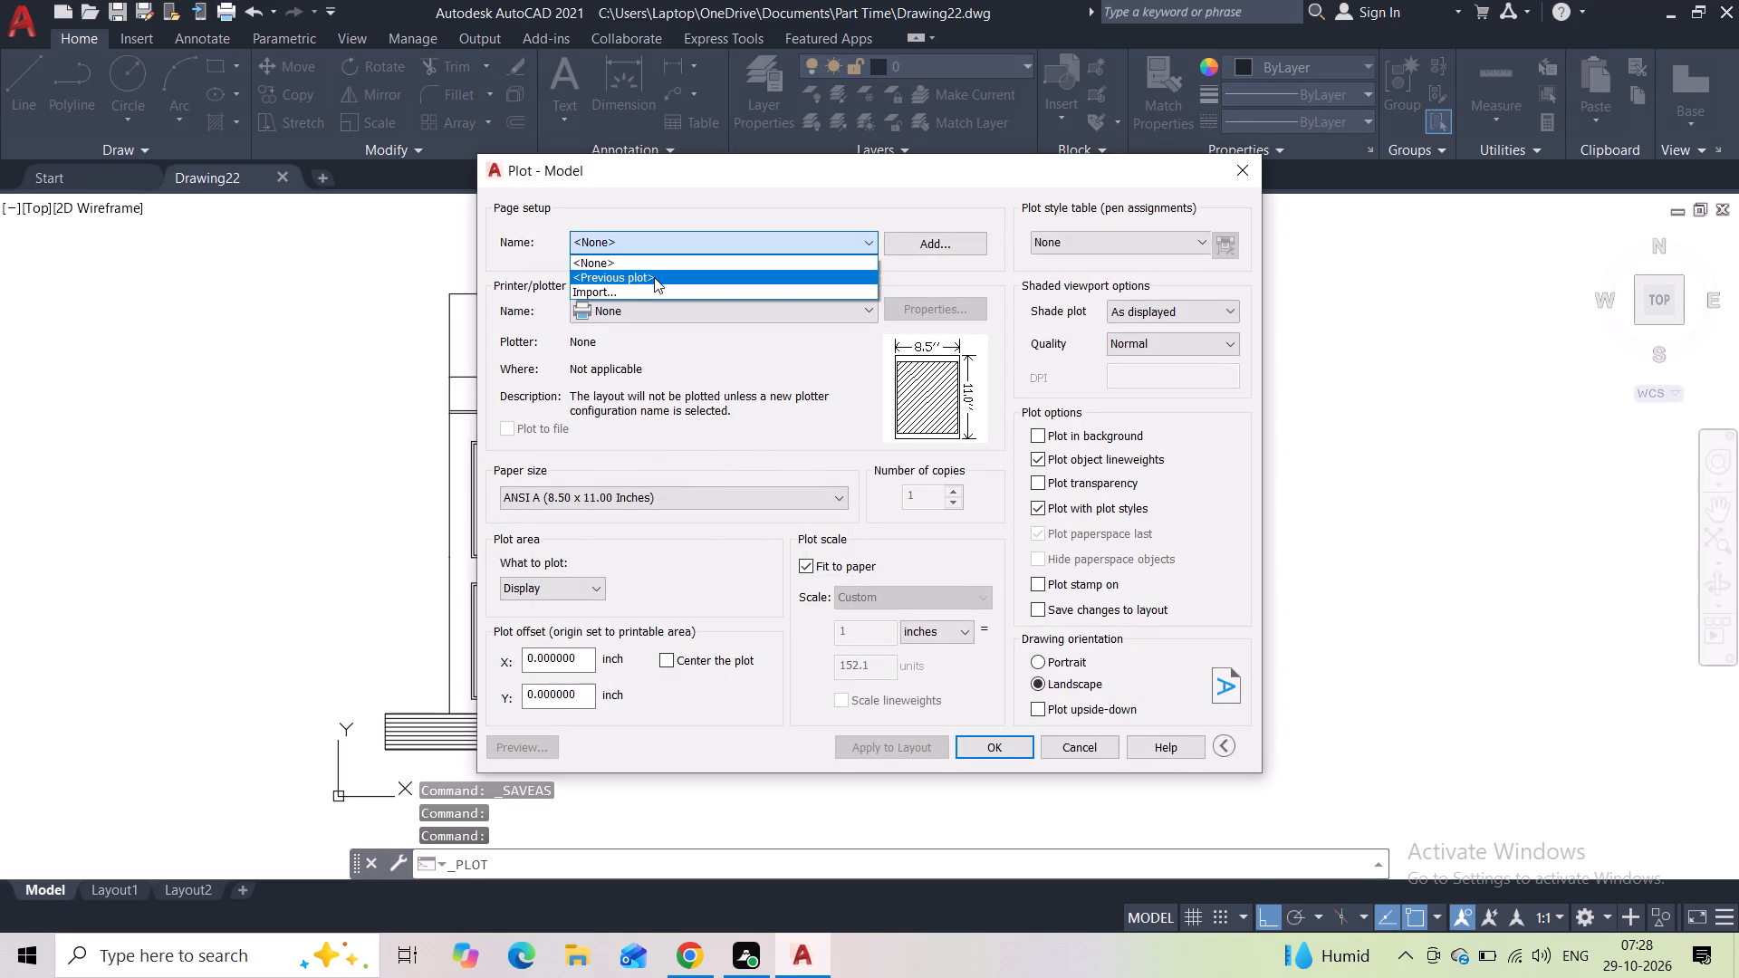
left_click(654, 277)
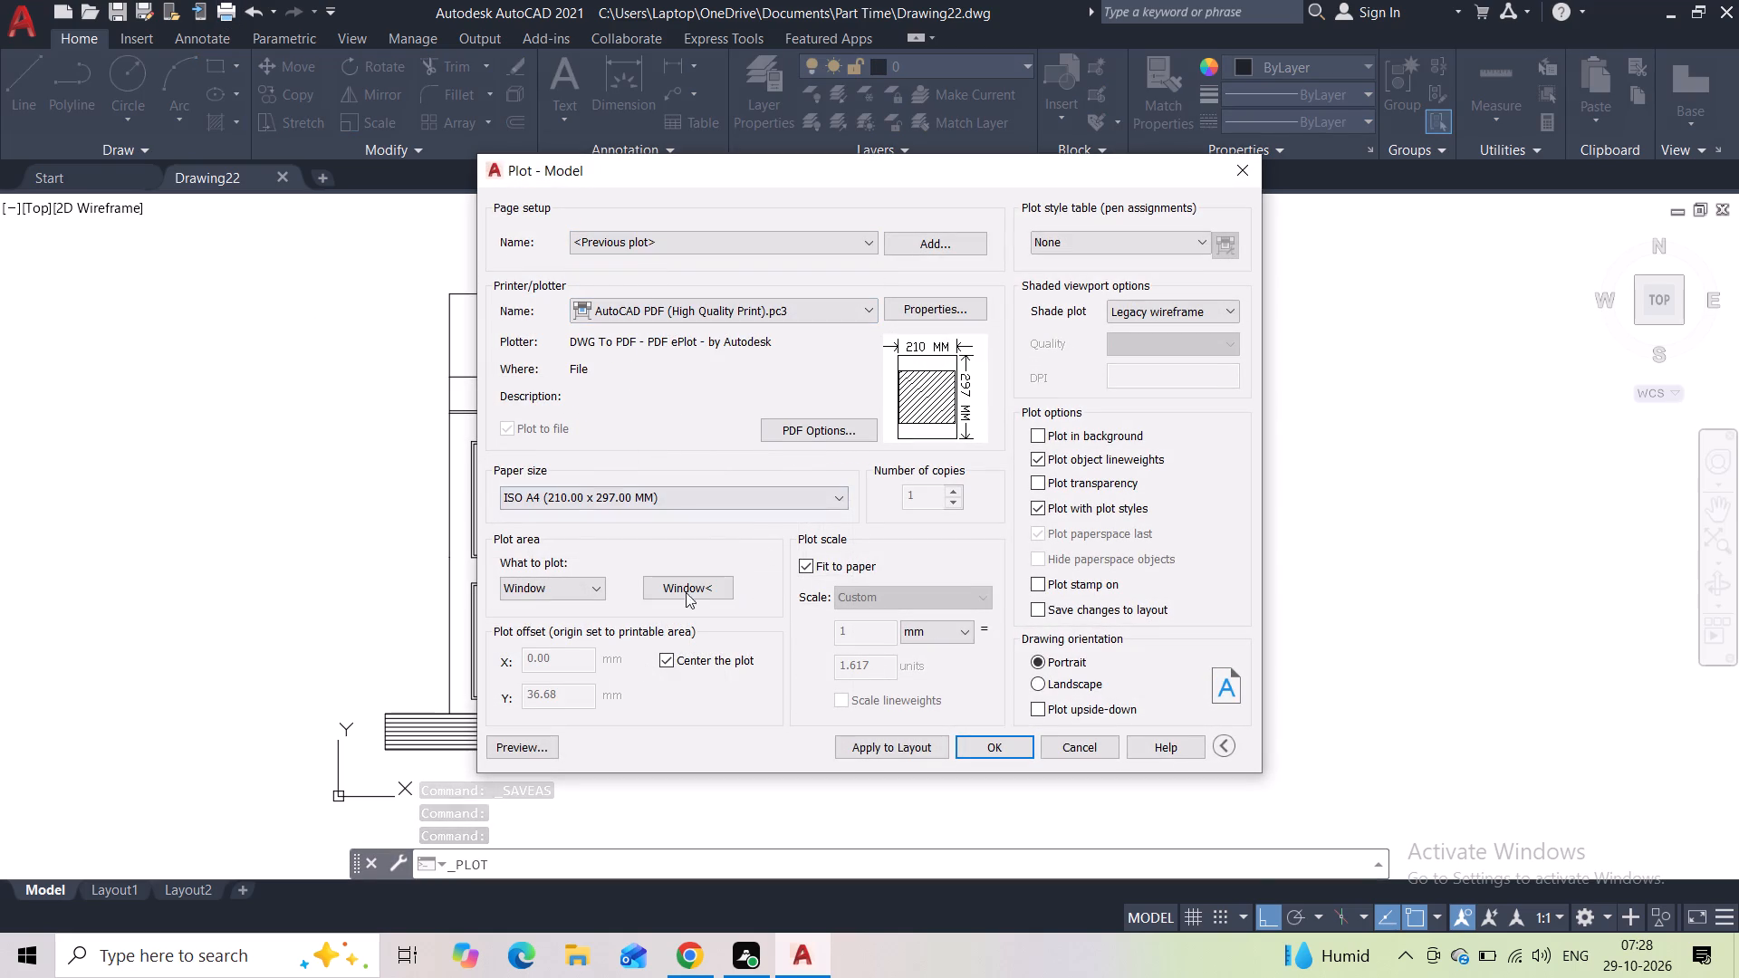
left_click(697, 575)
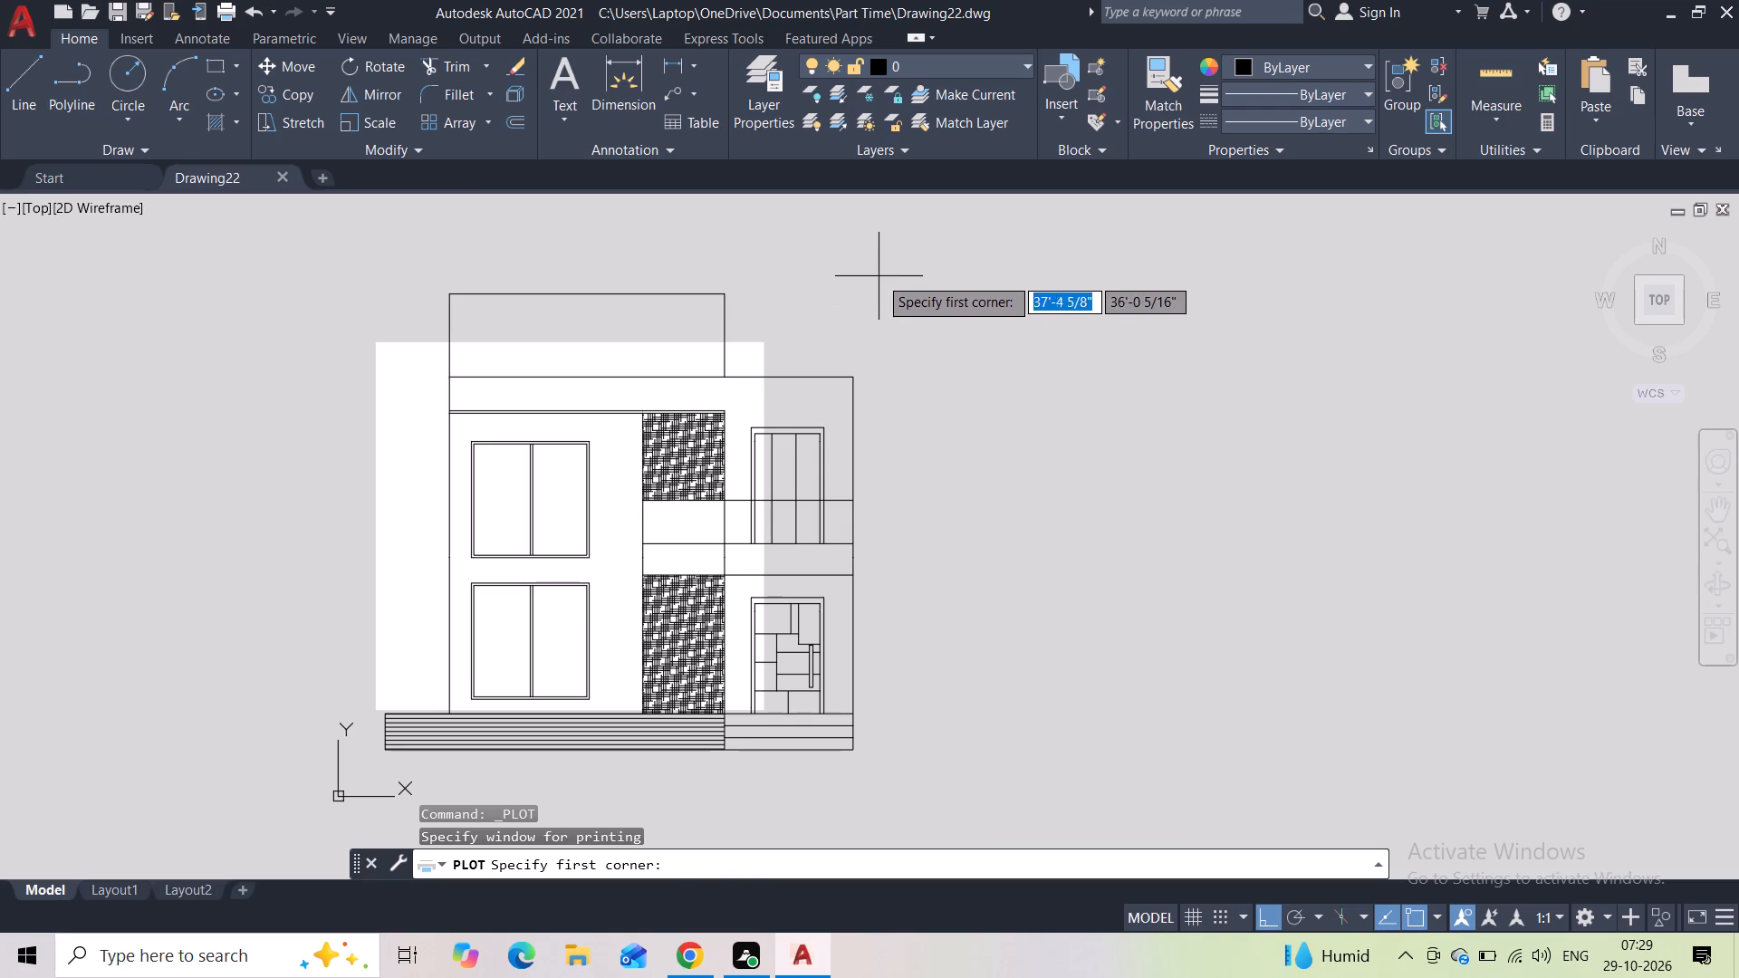
left_click(879, 275)
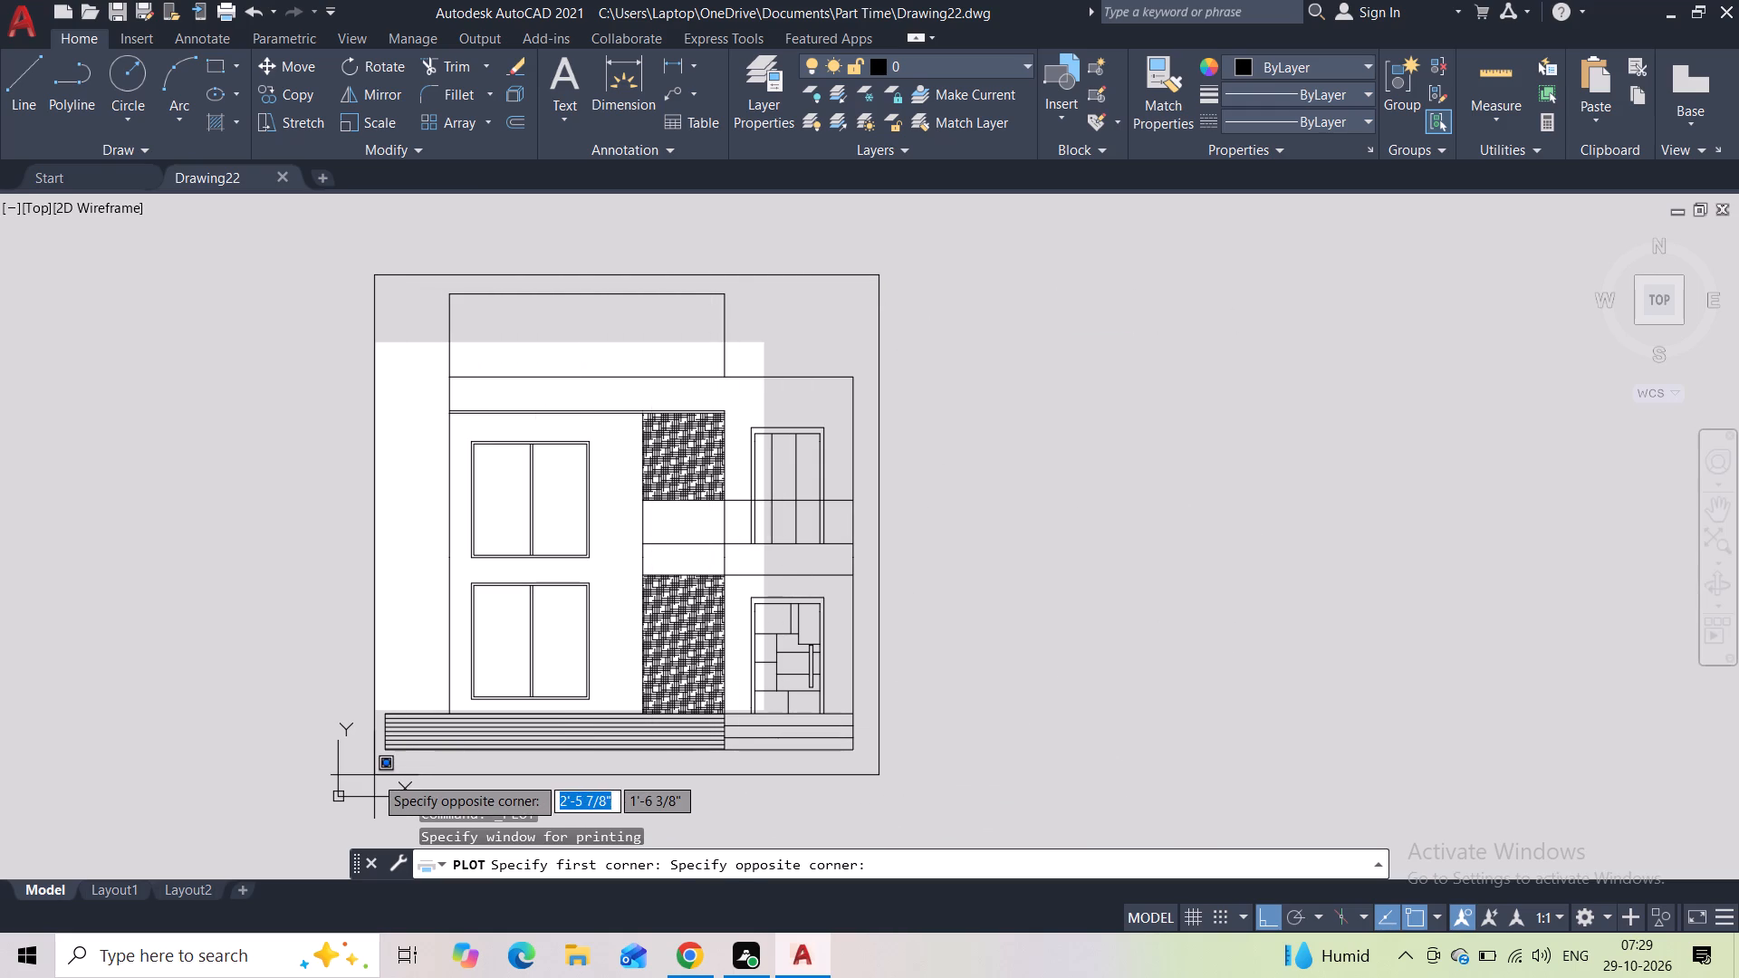
left_click(360, 775)
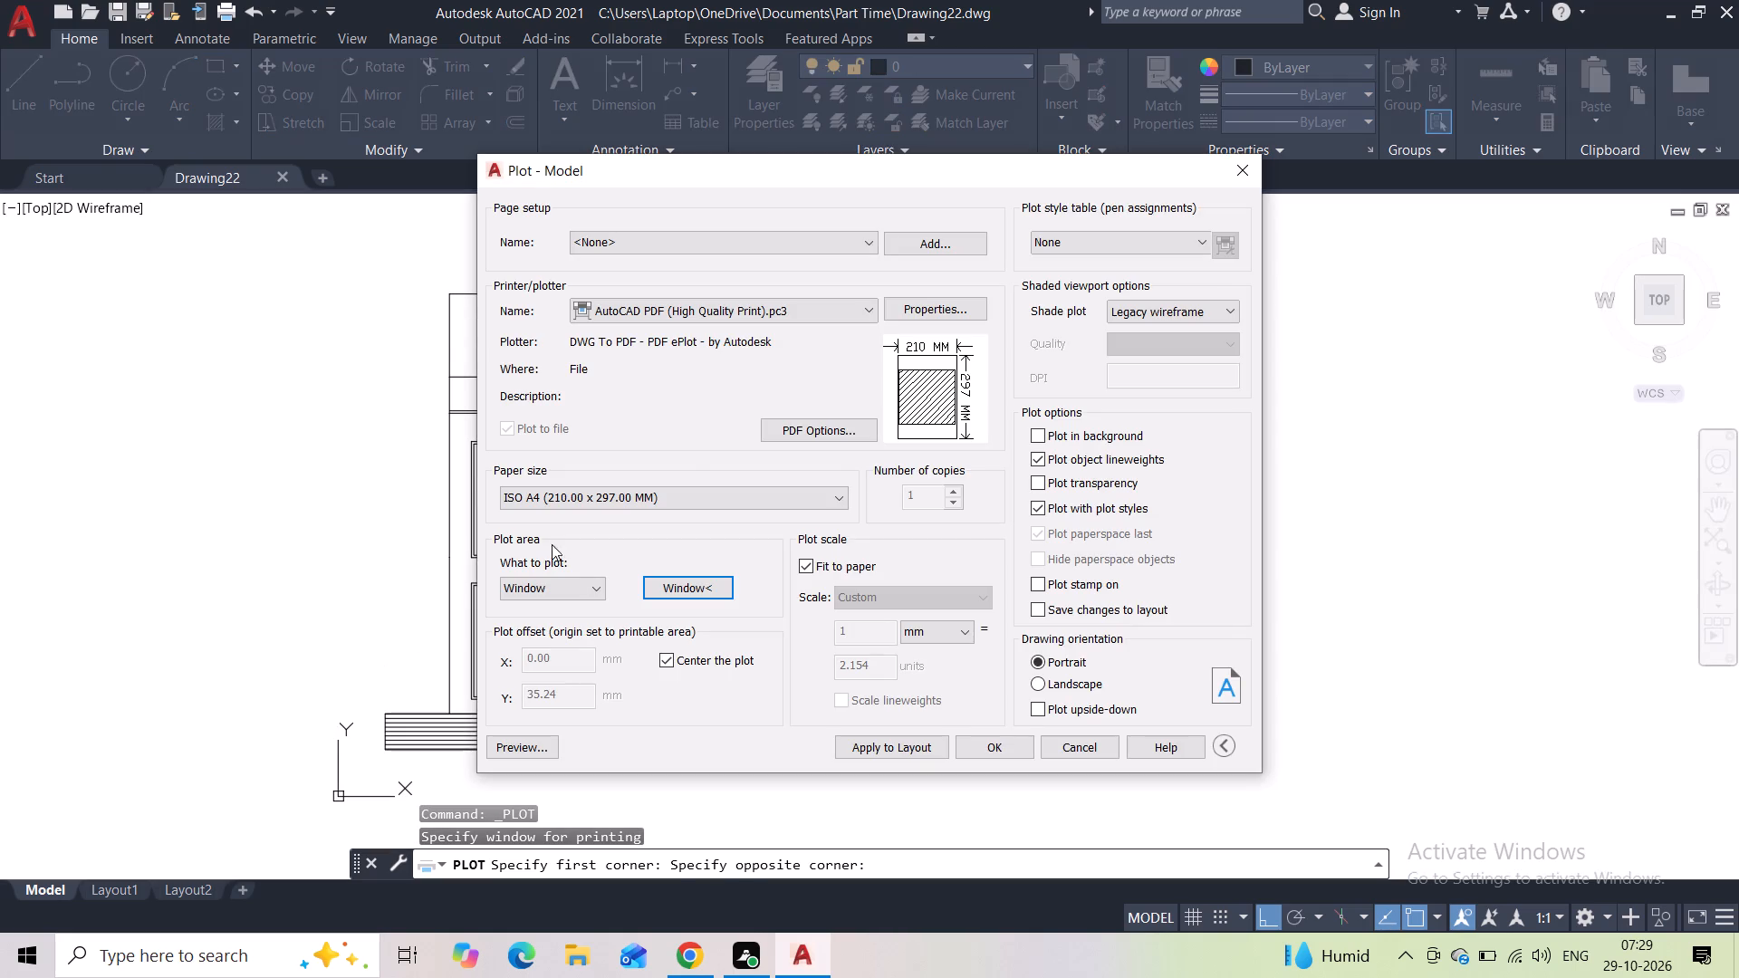
Plot the elevation to Drawing22-Model.pdf in the Part Time folder and close the PDF that opens.
left_click(965, 744)
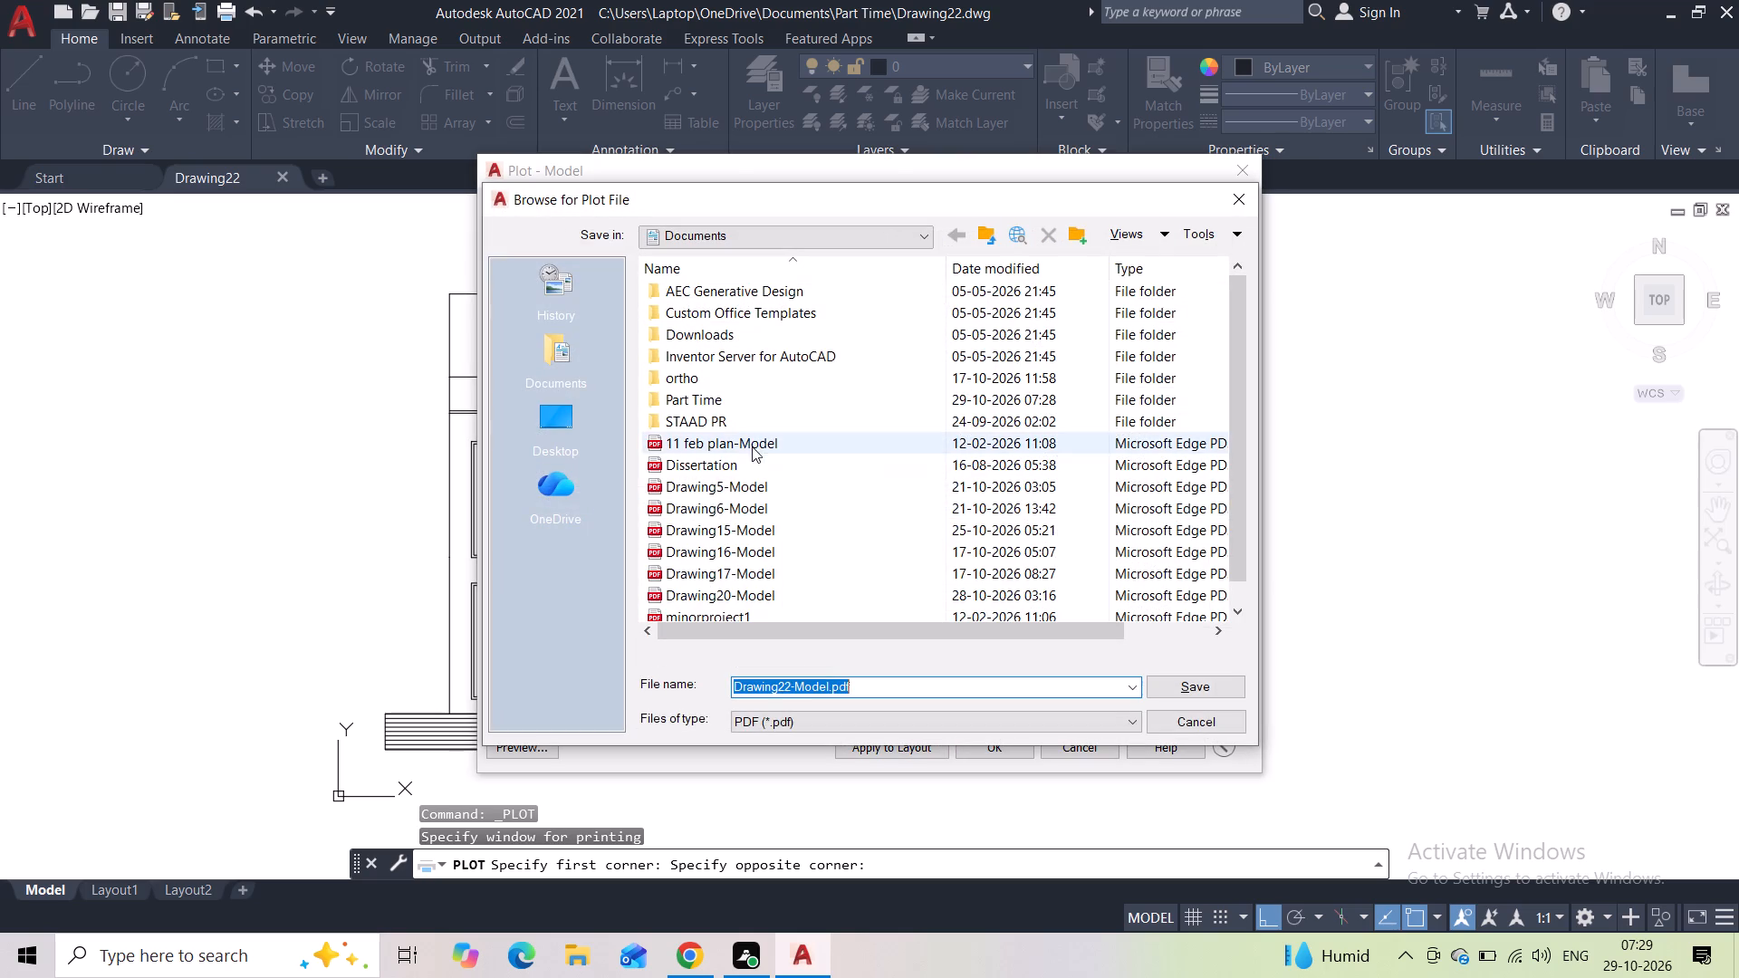
double_click(695, 399)
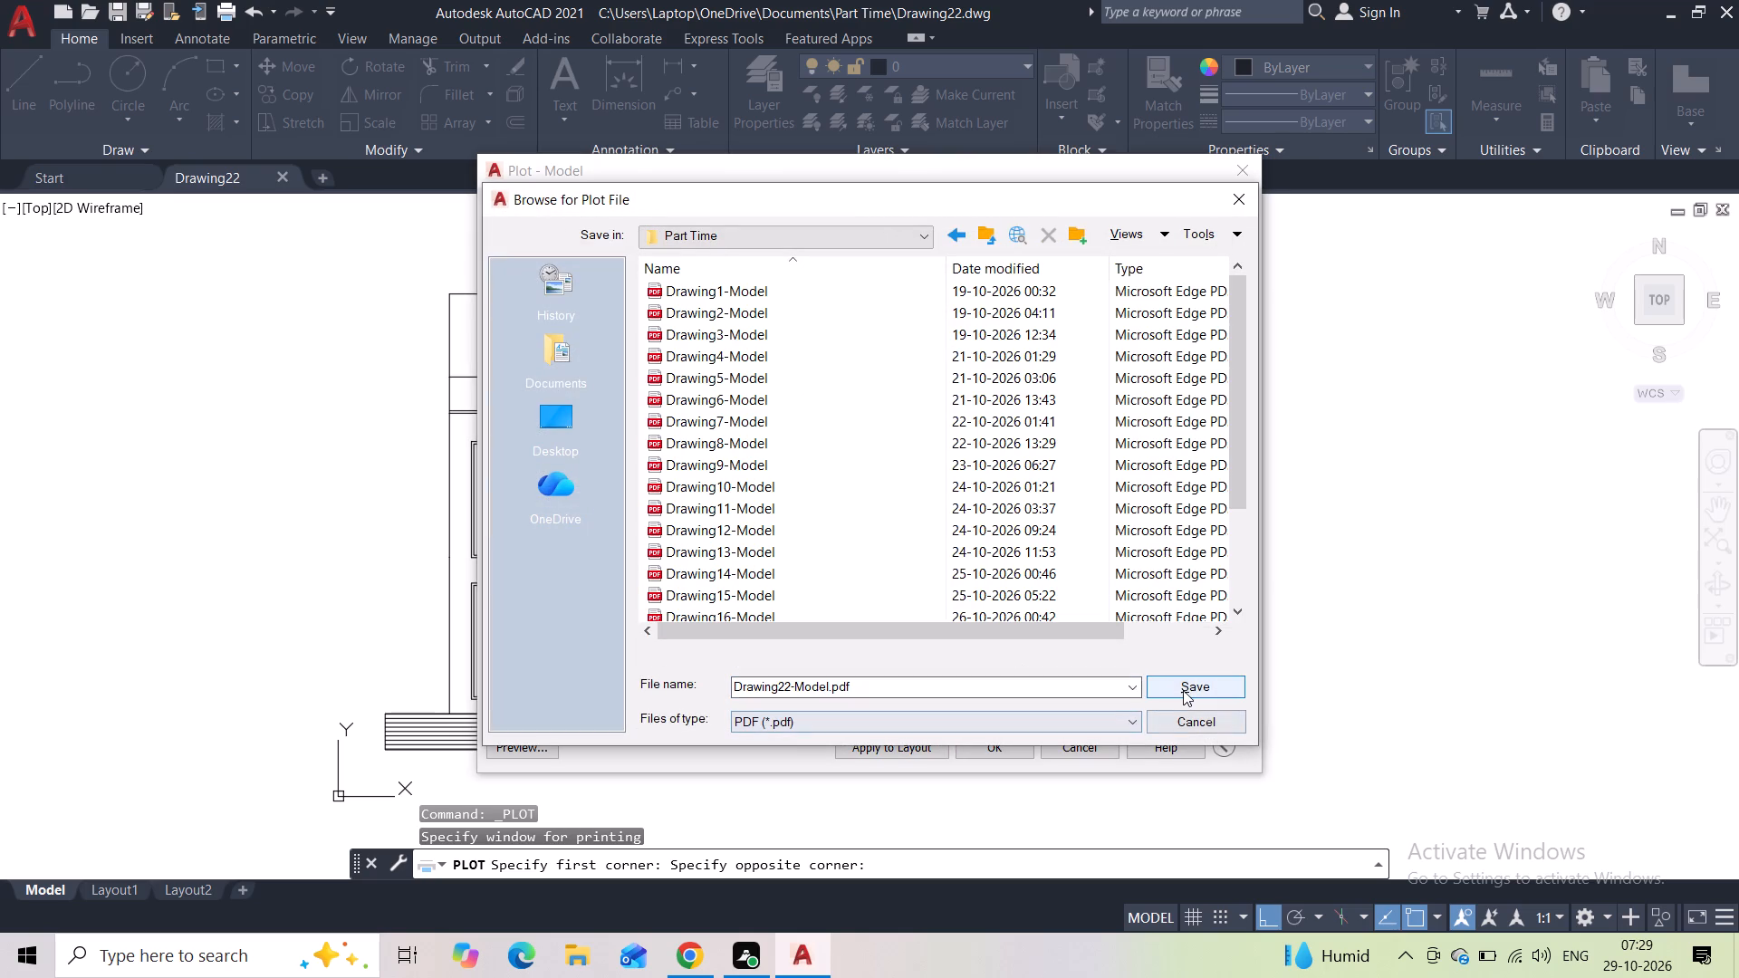
left_click(1184, 689)
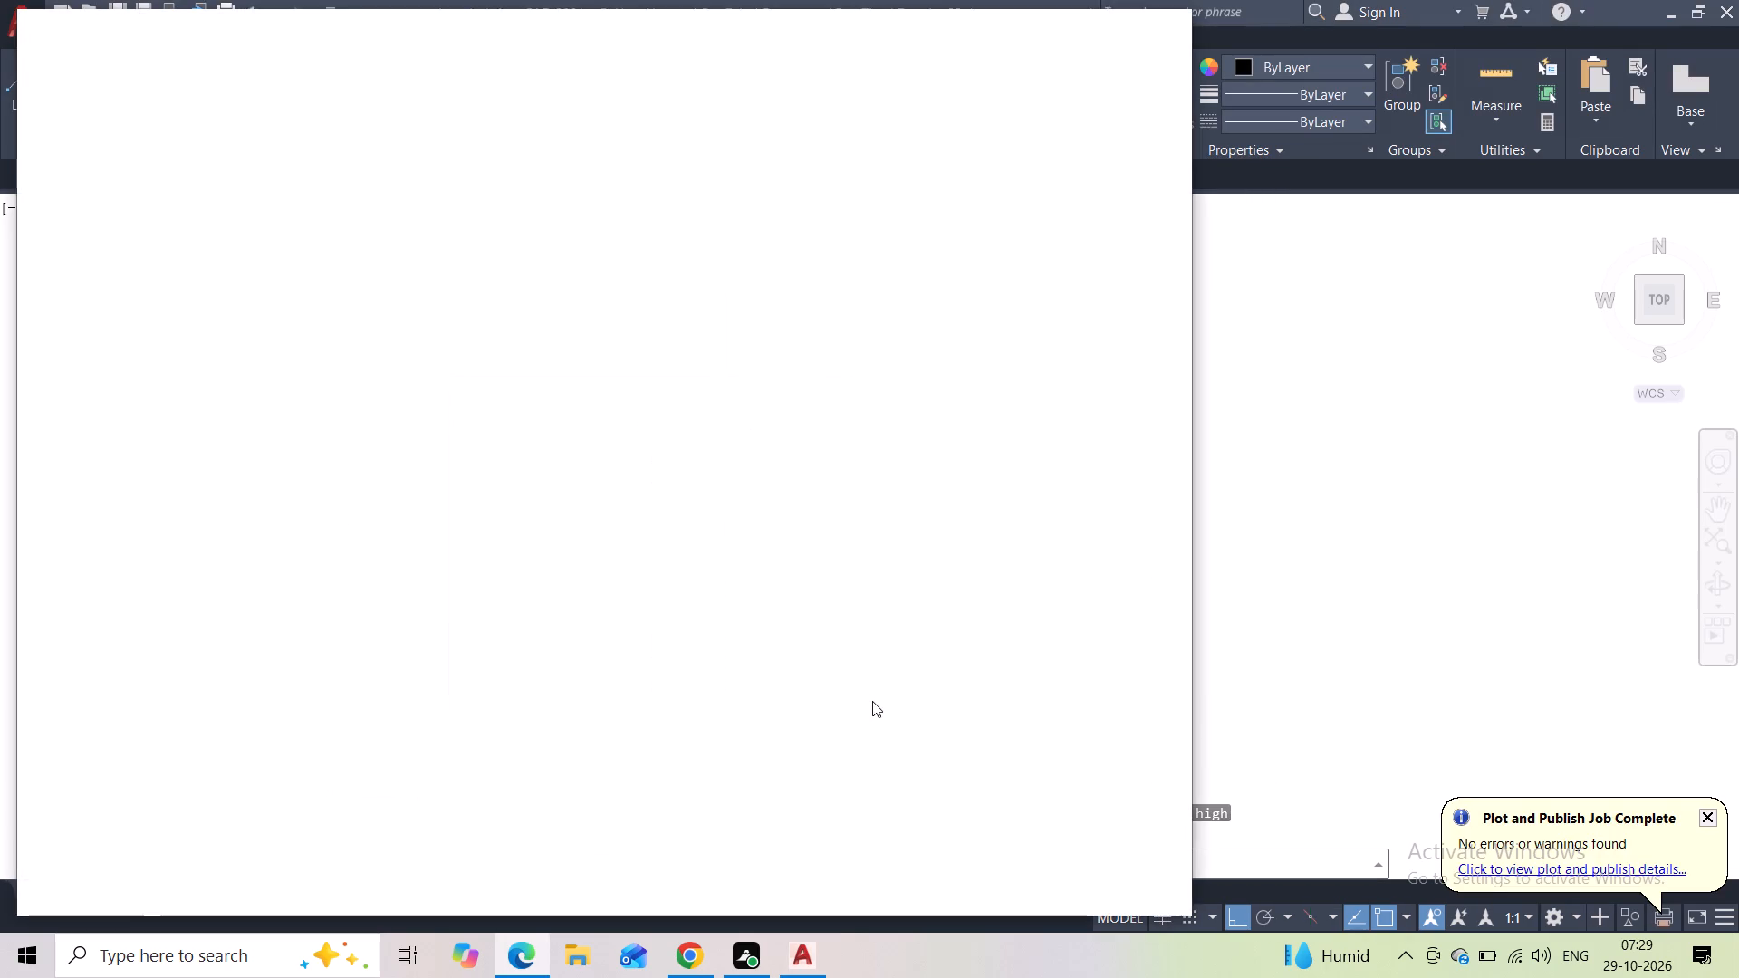
left_click(1153, 40)
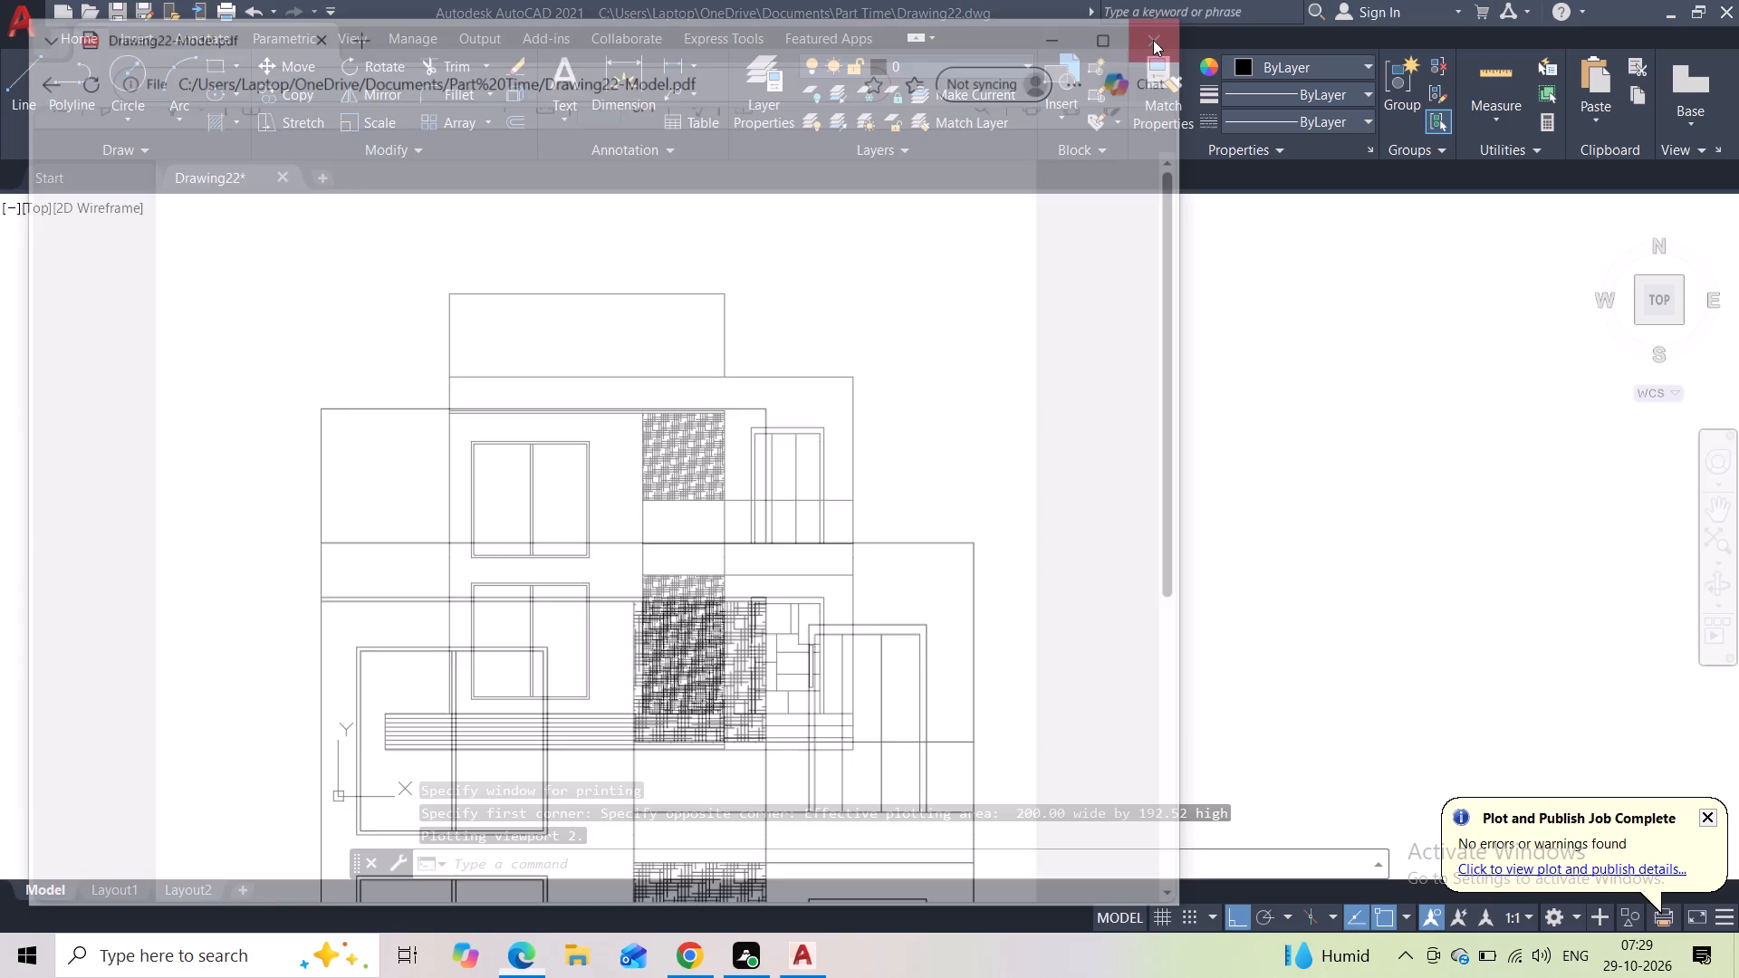